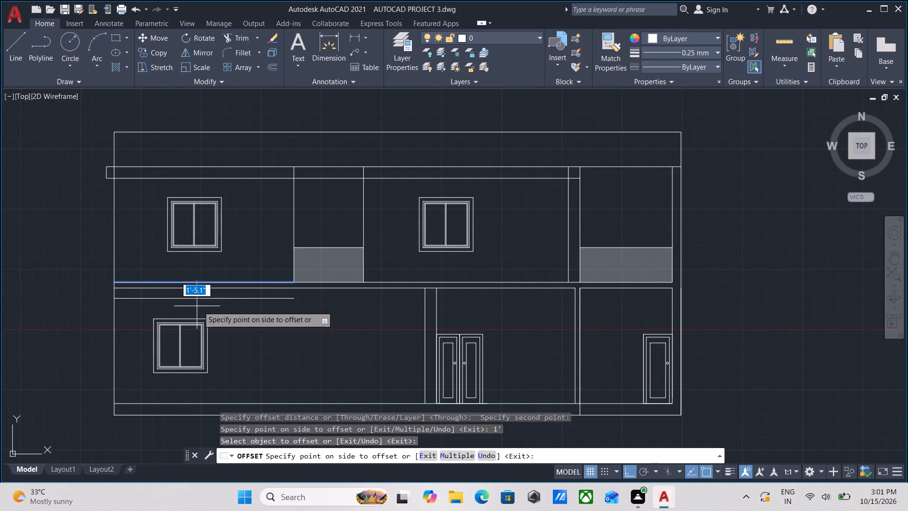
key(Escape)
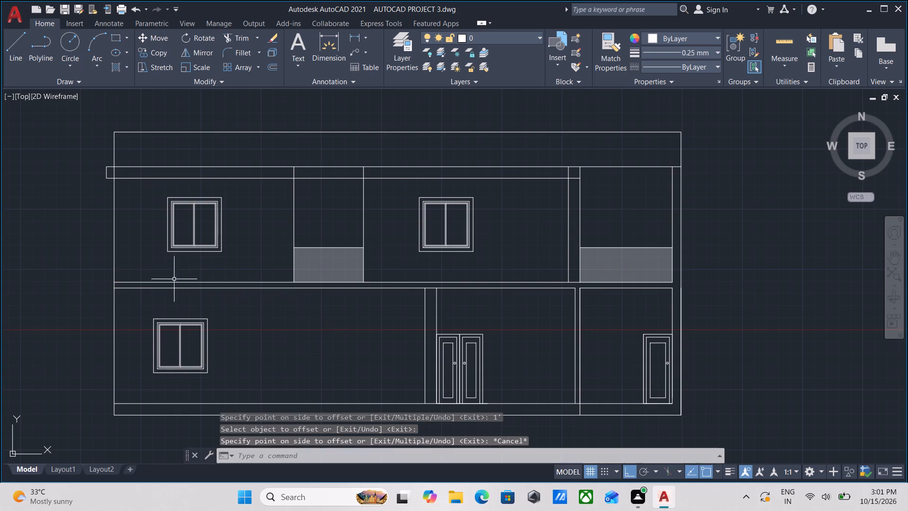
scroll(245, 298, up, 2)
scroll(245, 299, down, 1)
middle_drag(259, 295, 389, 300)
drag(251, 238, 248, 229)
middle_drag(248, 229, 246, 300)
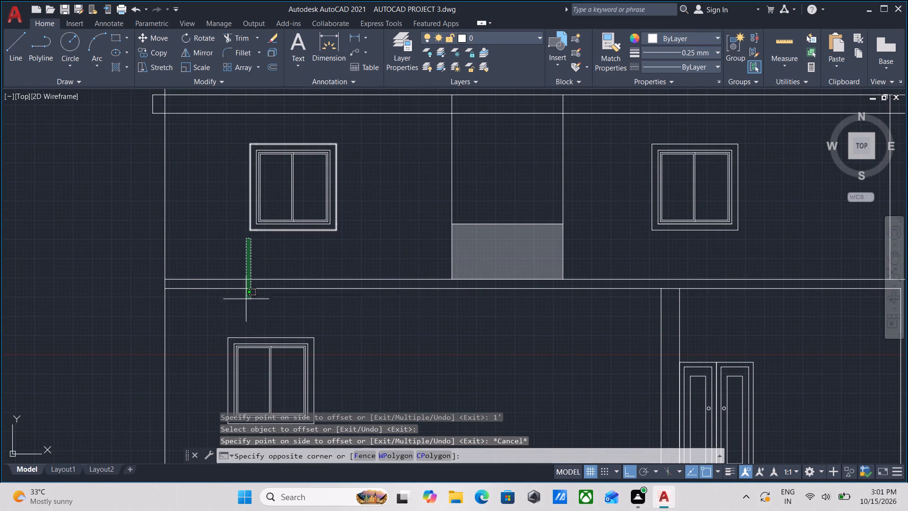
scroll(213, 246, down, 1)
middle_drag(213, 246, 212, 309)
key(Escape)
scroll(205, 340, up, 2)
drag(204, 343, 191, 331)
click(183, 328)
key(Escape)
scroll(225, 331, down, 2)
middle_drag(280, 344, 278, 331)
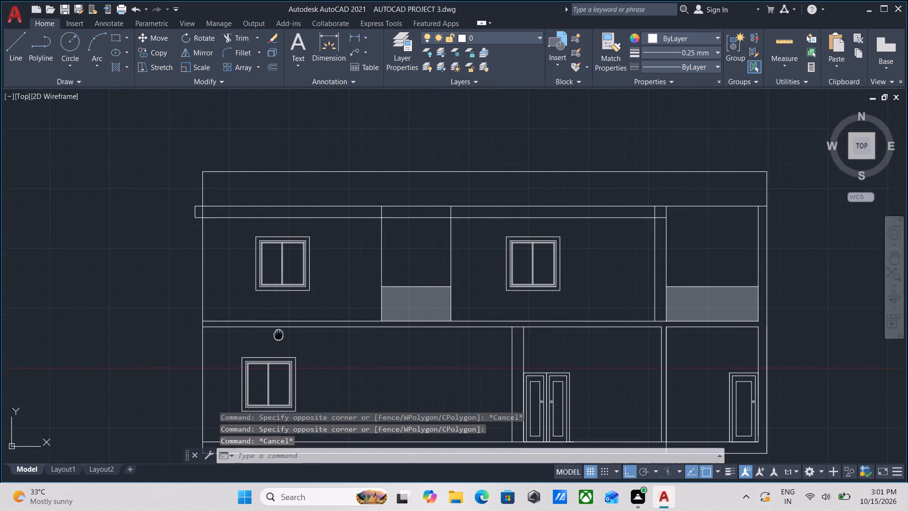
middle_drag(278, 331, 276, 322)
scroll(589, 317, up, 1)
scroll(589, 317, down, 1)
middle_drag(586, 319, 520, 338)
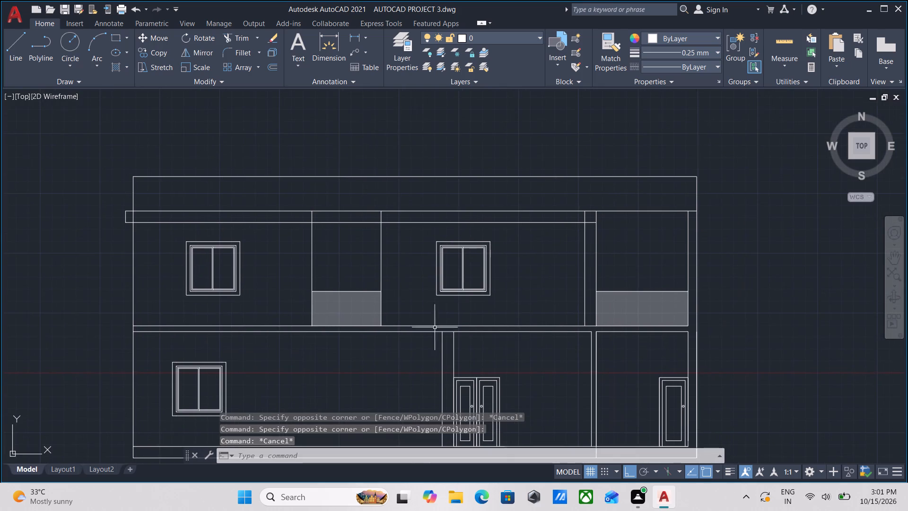
Offset the first floor base line segment between the two balconies 1' downward.
scroll(391, 319, up, 1)
click(414, 333)
click(409, 313)
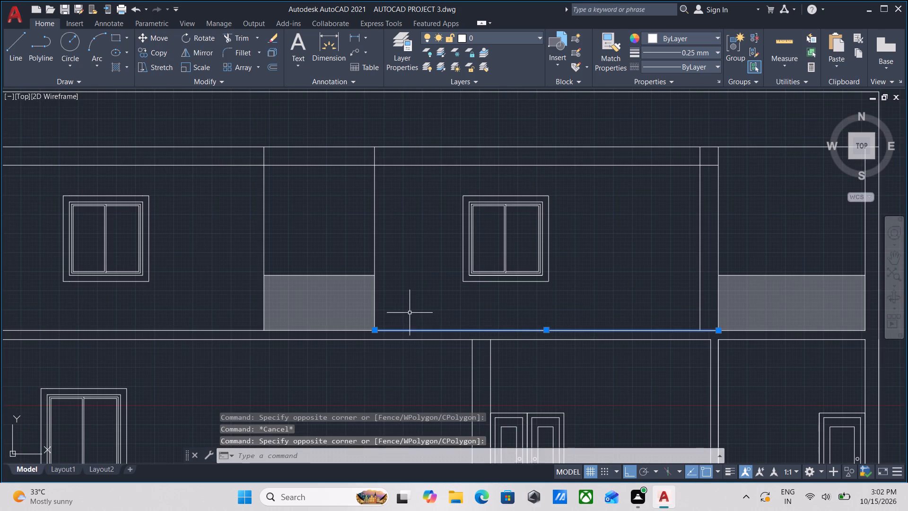
middle_drag(410, 312, 406, 326)
key(o)
key(Return)
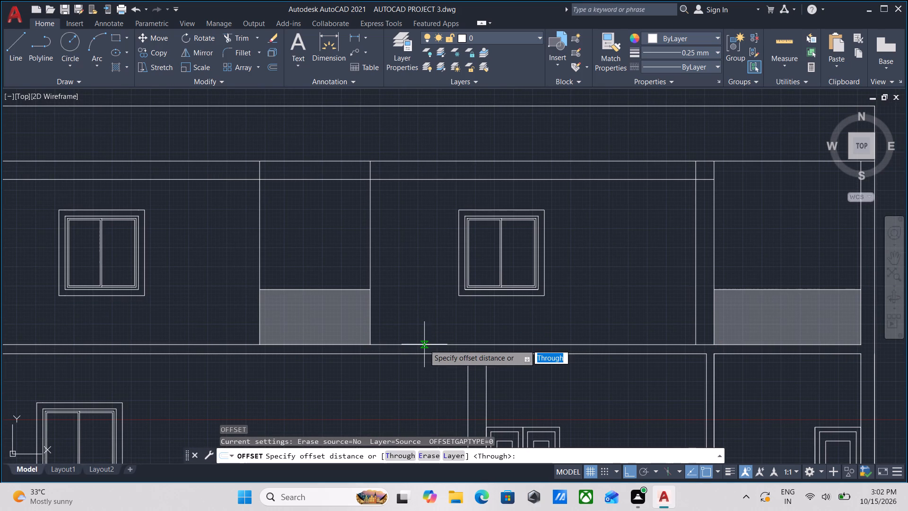
click(425, 344)
click(418, 379)
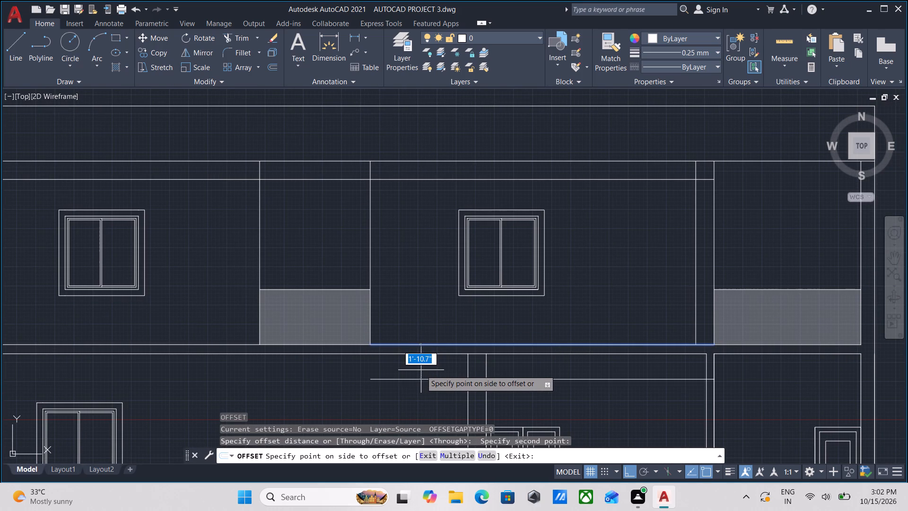
key(1)
key(apostrophe)
key(Return)
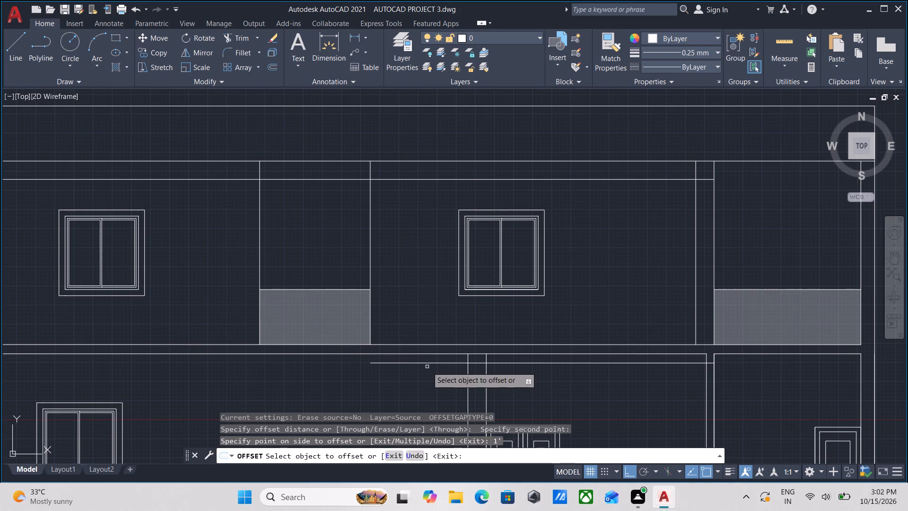
middle_drag(427, 367, 469, 318)
scroll(318, 338, down, 1)
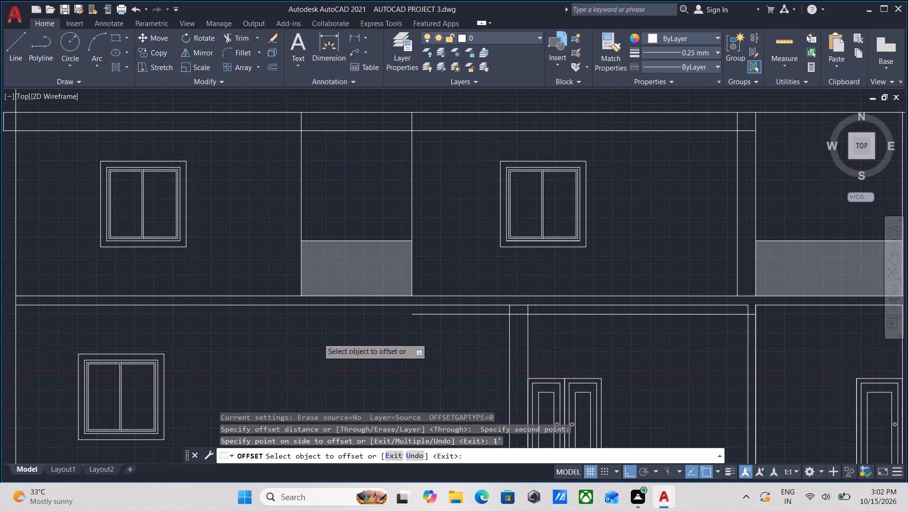
middle_drag(322, 336, 365, 327)
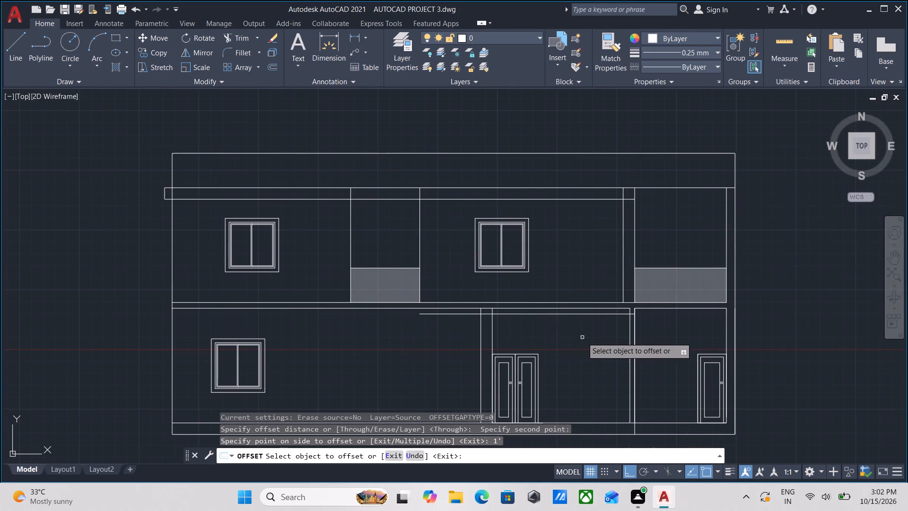
scroll(584, 337, up, 2)
middle_drag(585, 335, 524, 349)
scroll(540, 330, down, 1)
middle_drag(540, 330, 514, 349)
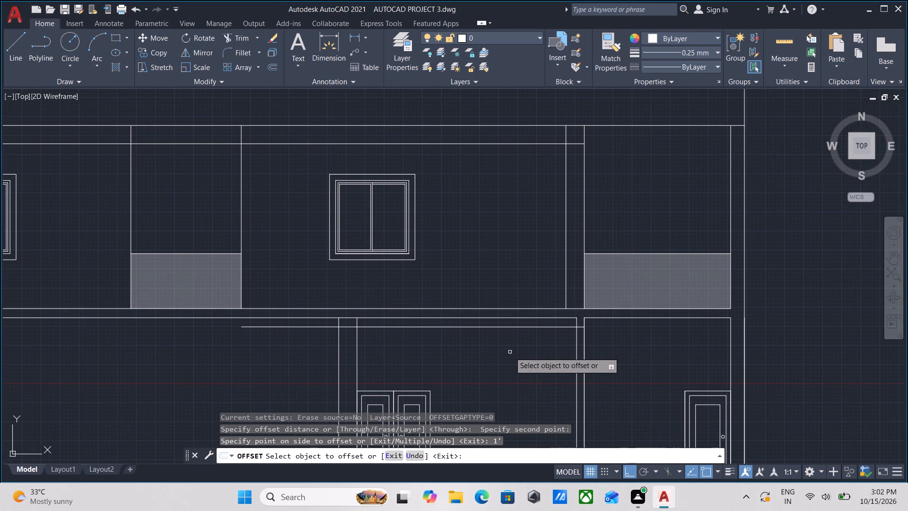
key(Escape)
Trim the first floor base line's 1' piece beside the right balcony, plus the slab underside and wall stub around the new offset line.
text(tr)
key(Return)
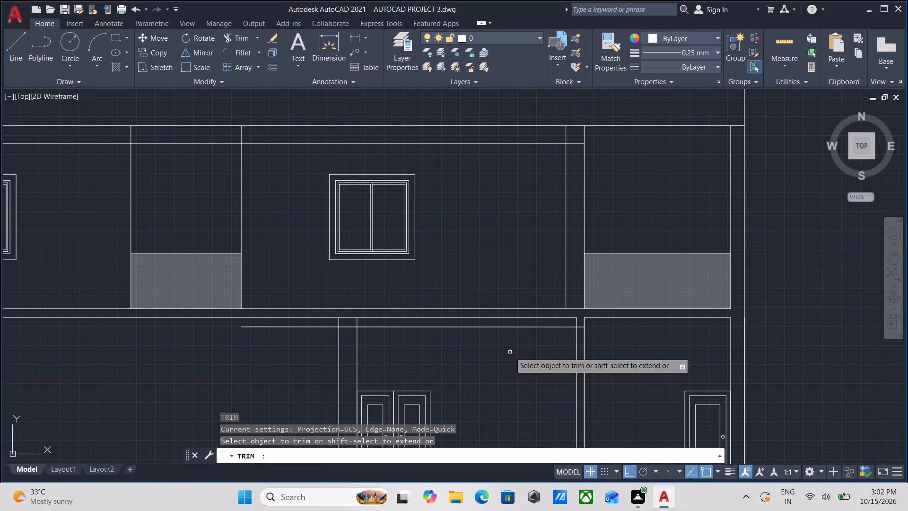
scroll(541, 306, up, 2)
click(612, 298)
click(613, 319)
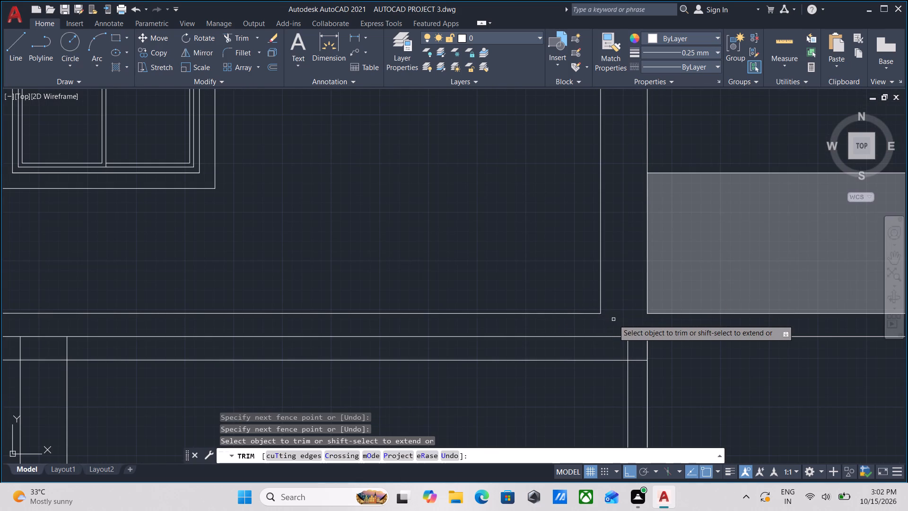
click(613, 319)
click(607, 332)
click(606, 346)
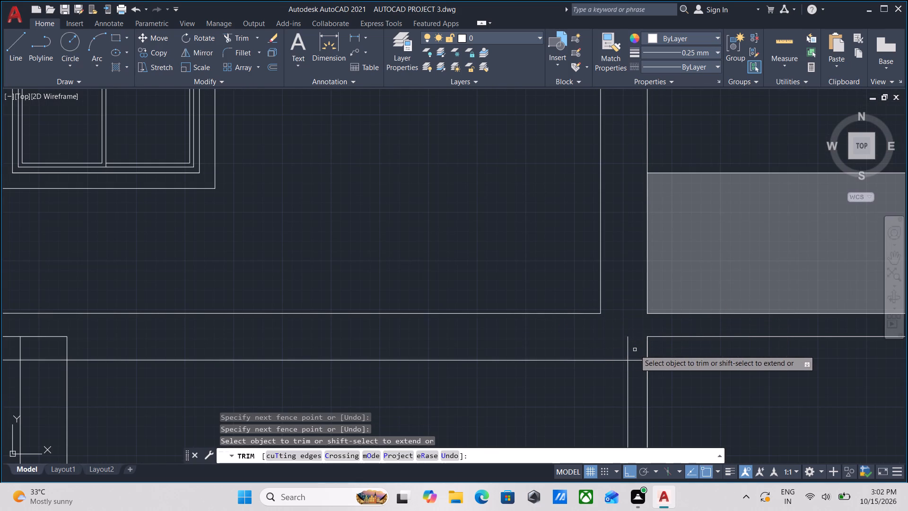
click(635, 350)
click(585, 350)
Trim the two wall lines beside the double door above the offset line, and the remaining slab underside toward the left outer wall.
scroll(558, 350, down, 1)
middle_drag(558, 350, 644, 349)
middle_drag(447, 345, 540, 339)
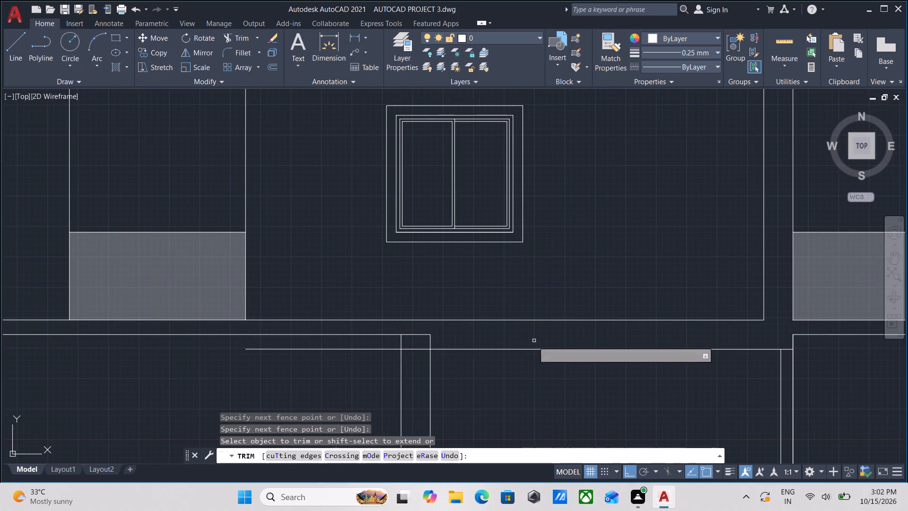
click(445, 343)
click(353, 344)
click(373, 344)
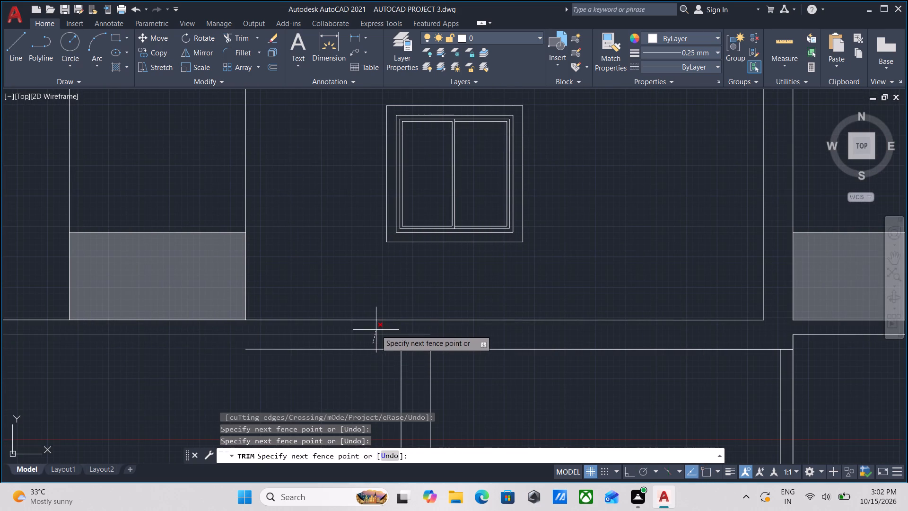
click(376, 329)
scroll(354, 341, down, 2)
middle_drag(335, 364, 426, 356)
scroll(375, 359, down, 1)
middle_drag(379, 357, 394, 356)
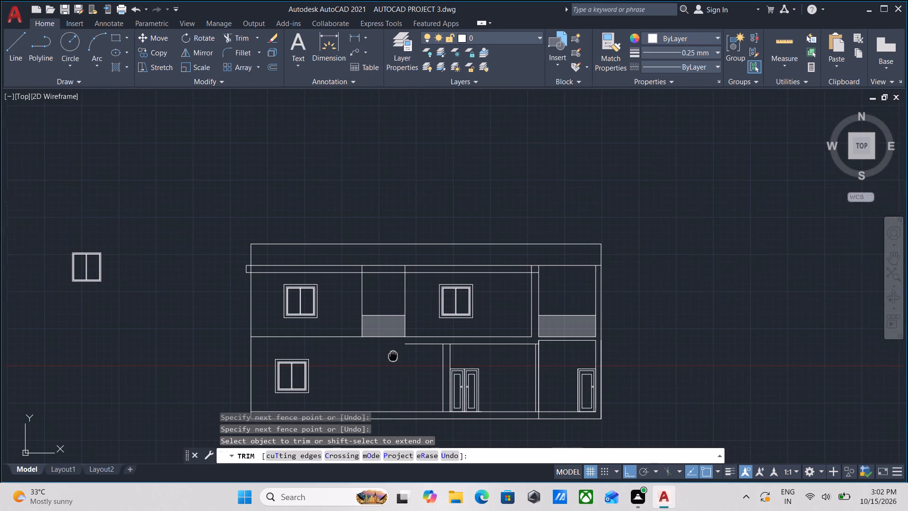
middle_drag(394, 356, 395, 356)
Trim the roof band's underside between the offset wall line and right balcony, and that wall line's portion inside the band.
scroll(528, 282, up, 3)
click(553, 264)
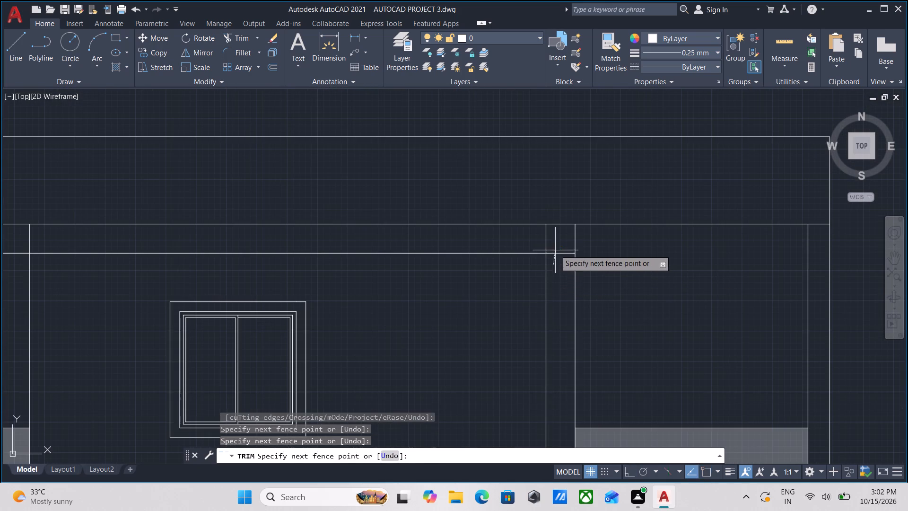
click(555, 243)
click(555, 243)
click(549, 245)
click(471, 242)
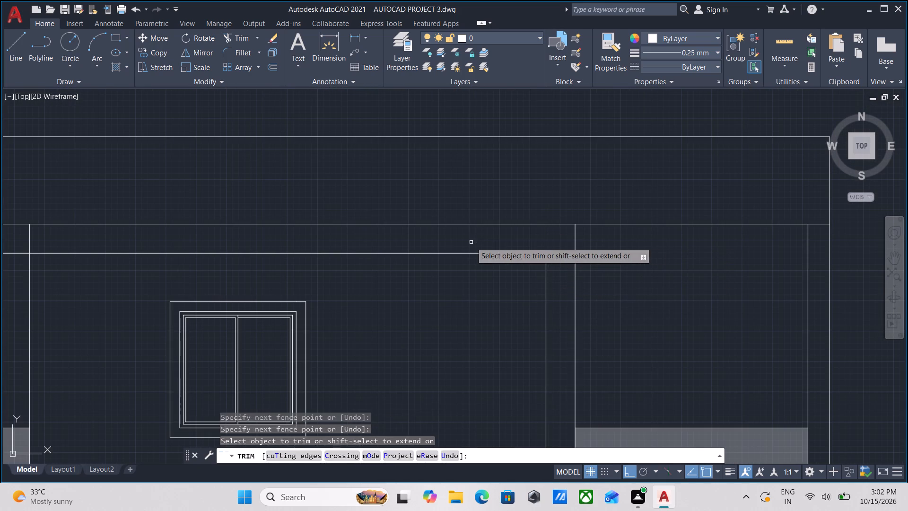
Trim the left balcony's two vertical edges and the left outer wall line where they cross the roof band.
scroll(471, 242, down, 3)
middle_drag(428, 261, 494, 312)
scroll(424, 289, up, 3)
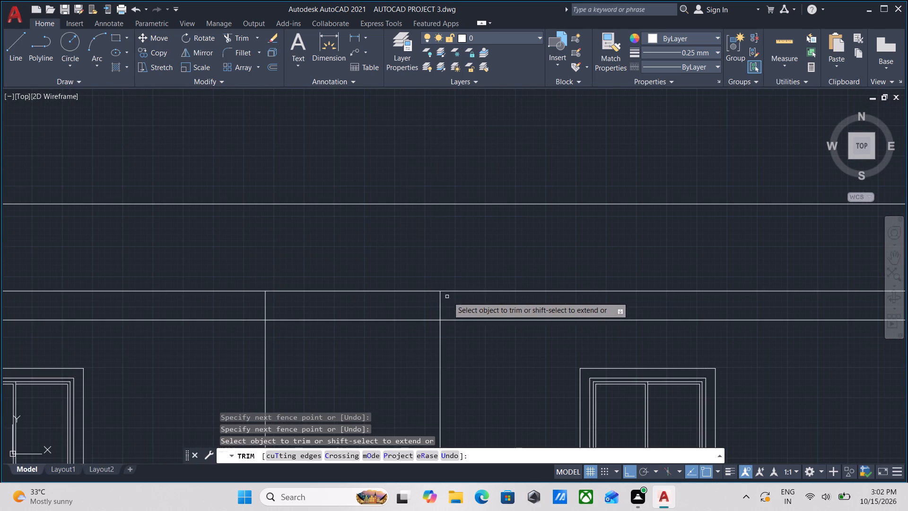
click(459, 302)
click(215, 310)
scroll(227, 304, down, 4)
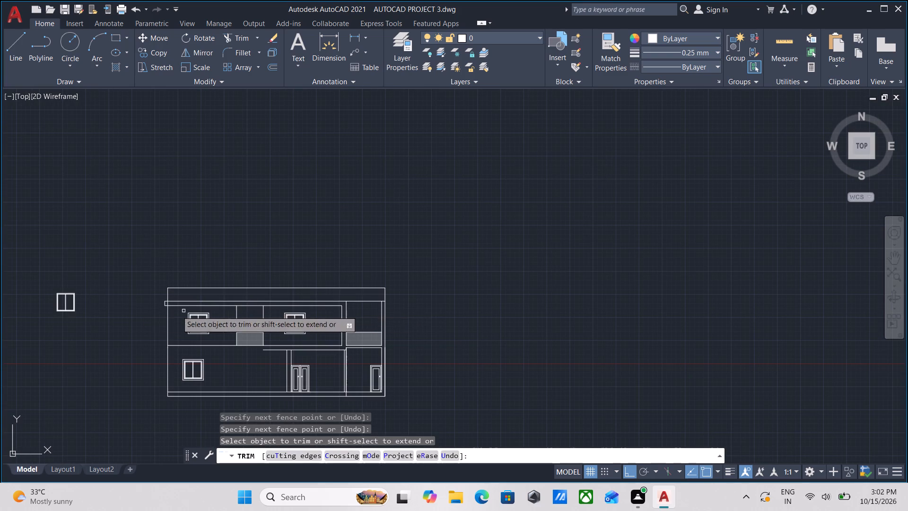
scroll(168, 305, up, 5)
click(112, 307)
click(157, 306)
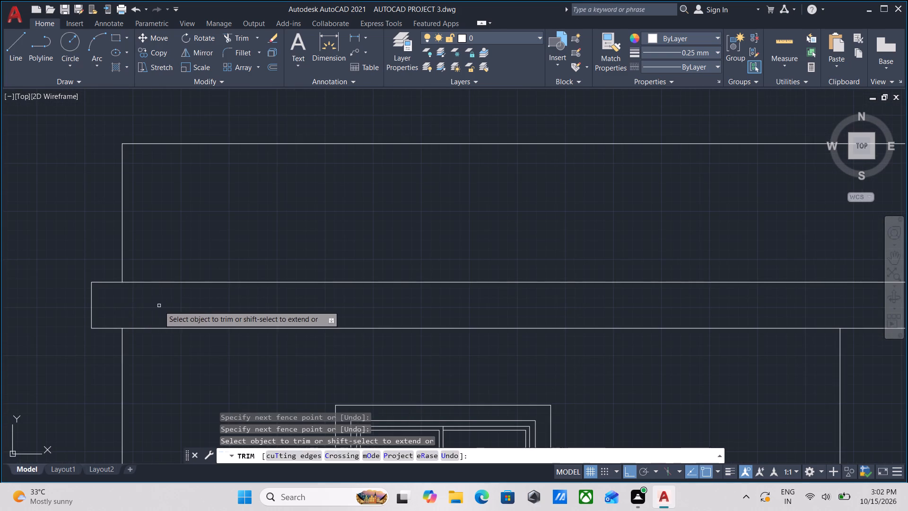
scroll(159, 306, down, 4)
key(Escape)
Draw a horizontal line from the 1' offset line's left end, below the left balcony, to just beyond the left outer wall.
scroll(193, 301, down, 3)
scroll(226, 288, up, 1)
middle_drag(236, 277, 265, 262)
scroll(230, 358, up, 2)
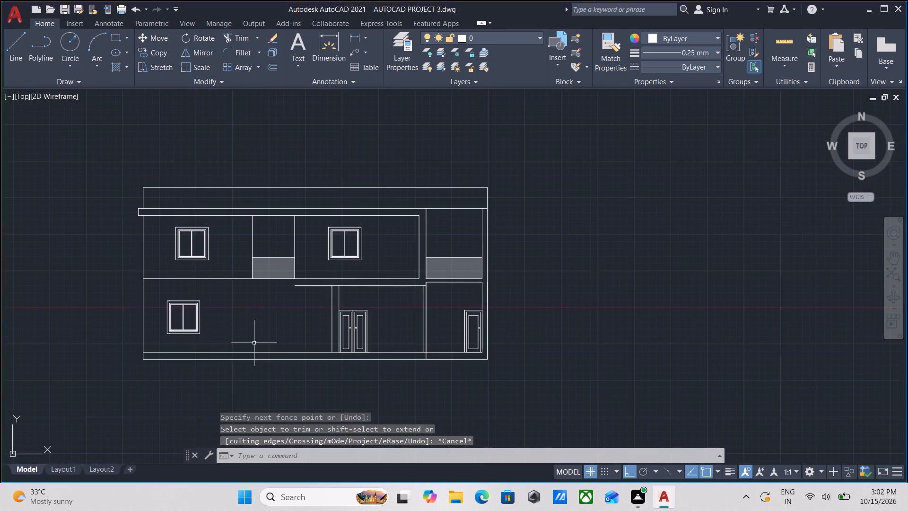
middle_drag(255, 342, 312, 344)
scroll(370, 308, up, 3)
middle_drag(345, 307, 416, 348)
scroll(425, 348, down, 1)
middle_drag(425, 348, 470, 376)
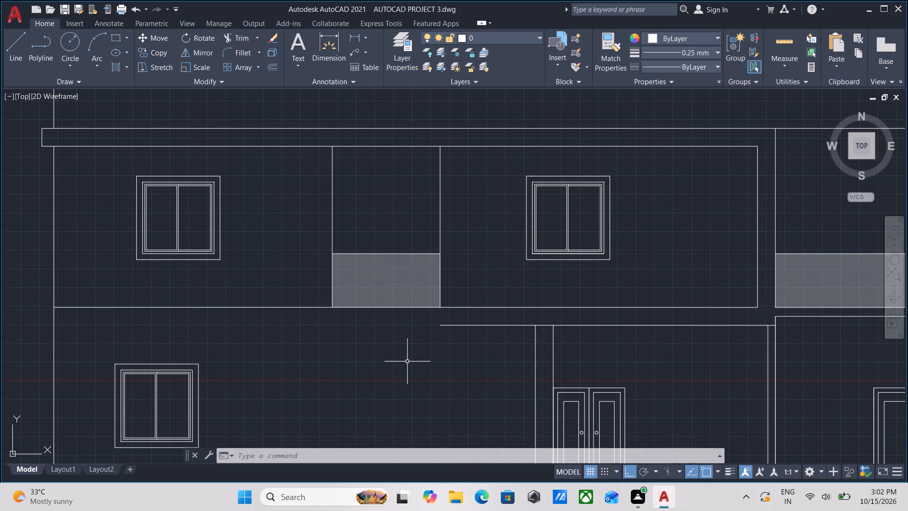
key(l)
key(Return)
click(444, 325)
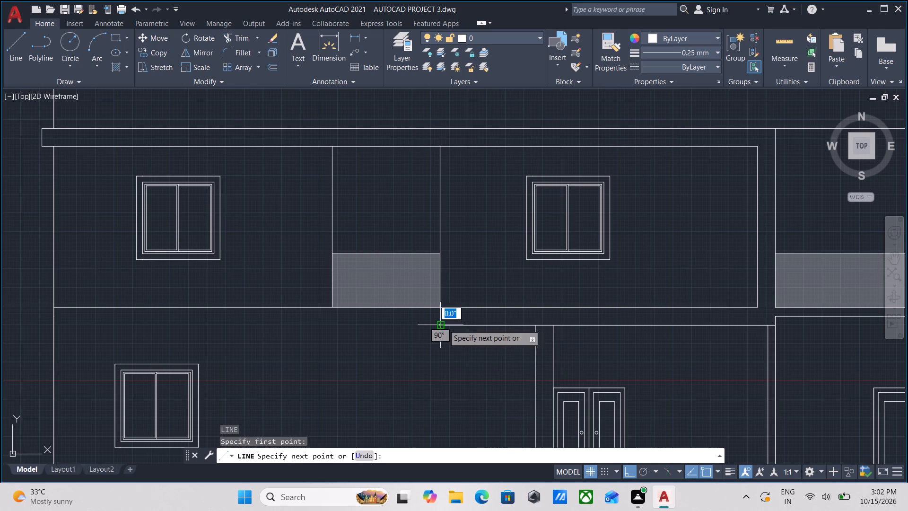
middle_drag(99, 347, 223, 348)
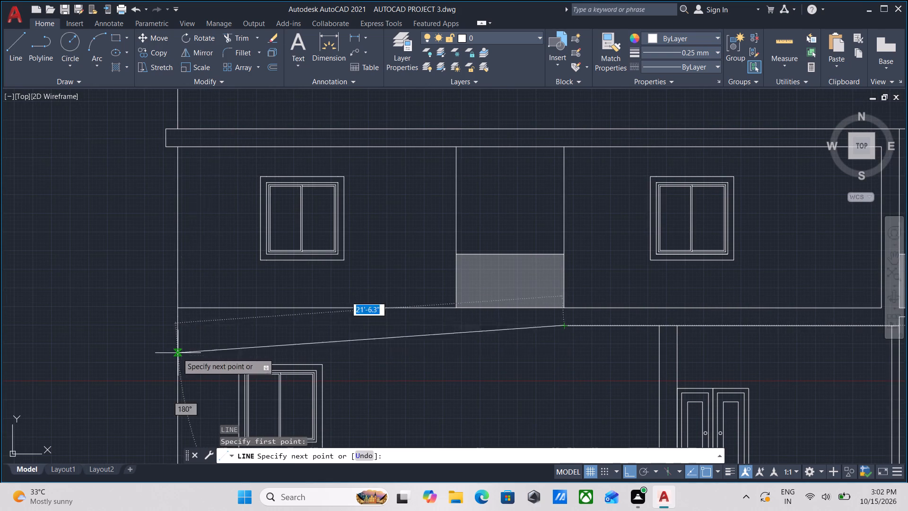
drag(154, 267, 165, 252)
middle_drag(174, 346, 418, 354)
middle_drag(353, 337, 278, 379)
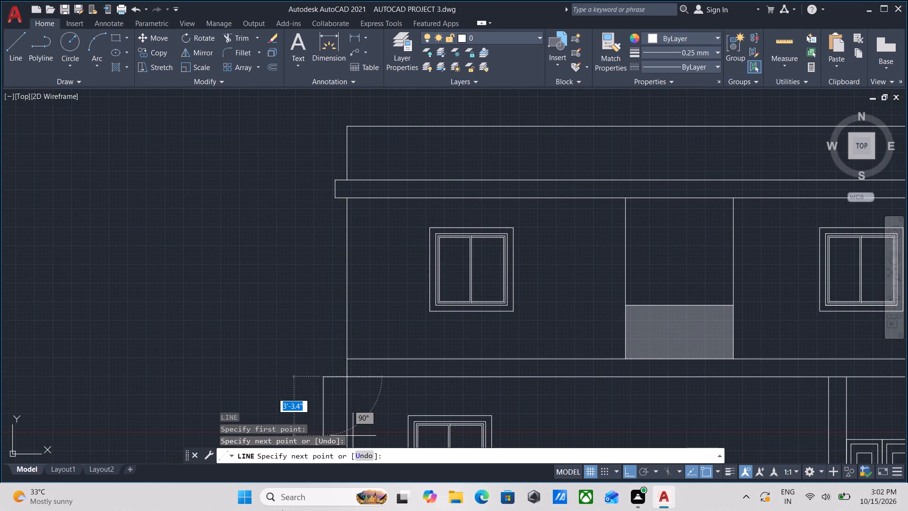
key(Escape)
Shorten the new horizontal line to about 22'-4" by stretching its outer end closer to the left outer wall.
scroll(317, 371, up, 2)
scroll(341, 371, down, 1)
middle_drag(341, 367, 344, 340)
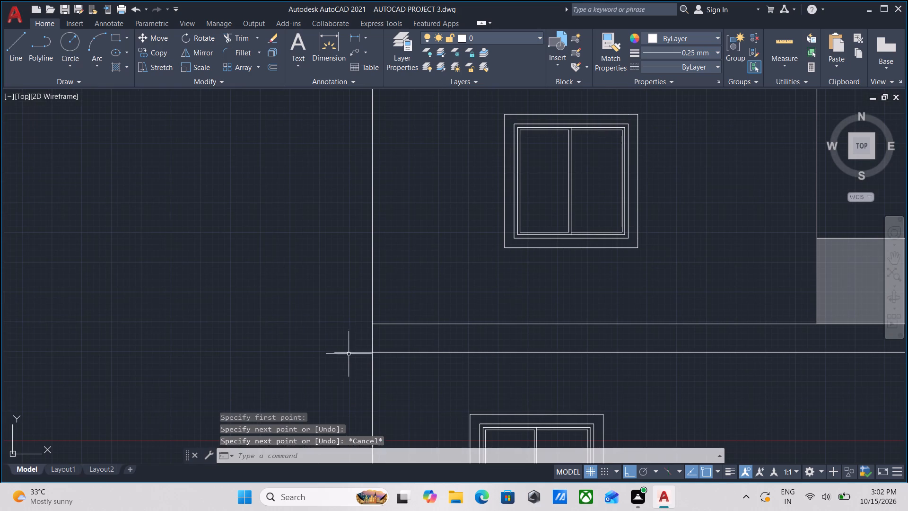
drag(358, 377, 349, 350)
click(342, 336)
scroll(342, 336, down, 1)
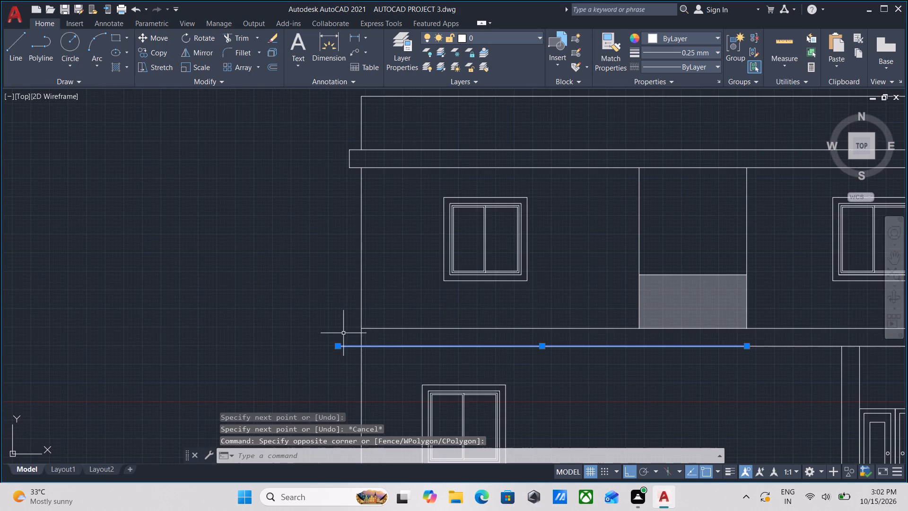
key(Escape)
scroll(340, 351, up, 1)
click(347, 354)
click(326, 337)
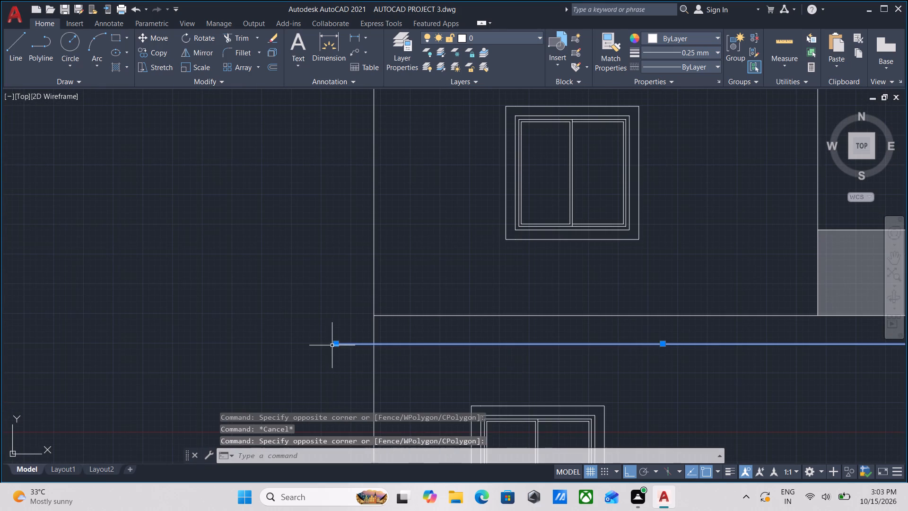
click(334, 344)
click(351, 344)
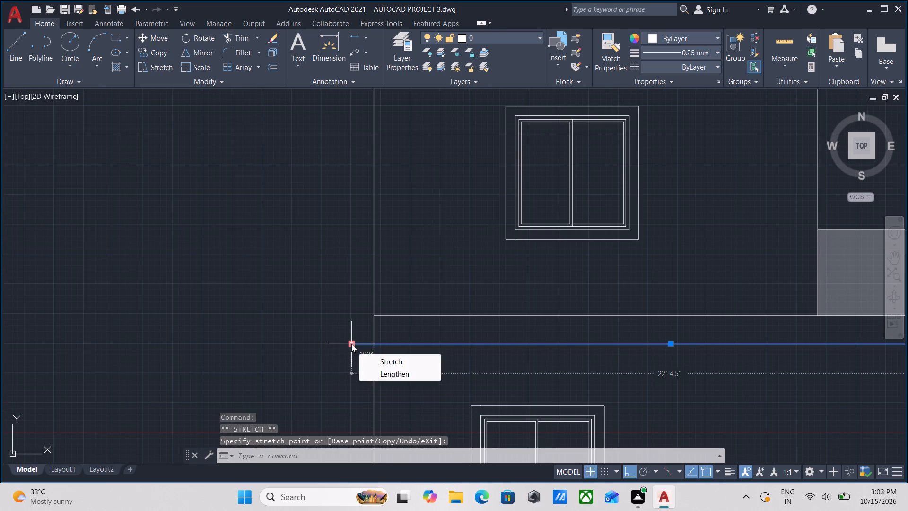
key(Escape)
scroll(351, 344, down, 2)
middle_drag(351, 344, 339, 367)
key(Escape)
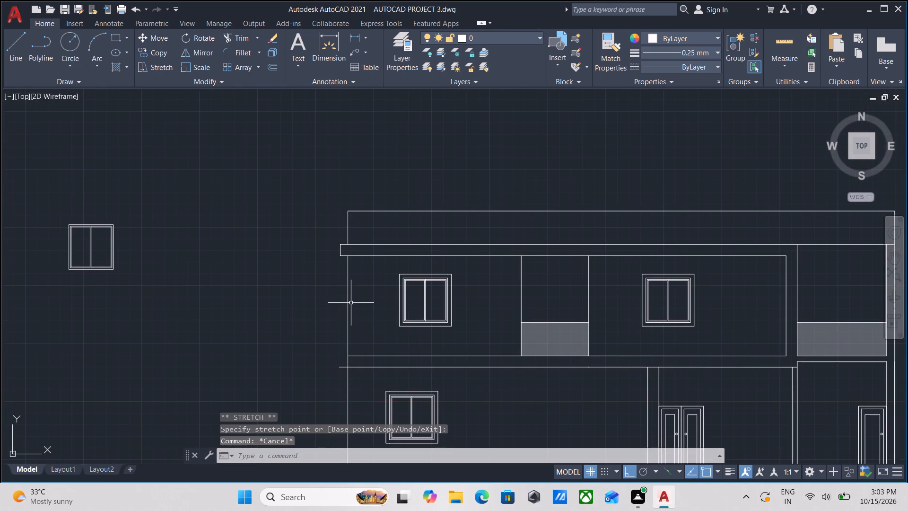
Draw a short vertical guide line up from the lower floor-band line, aligned with the roof band's left end.
key(l)
key(Return)
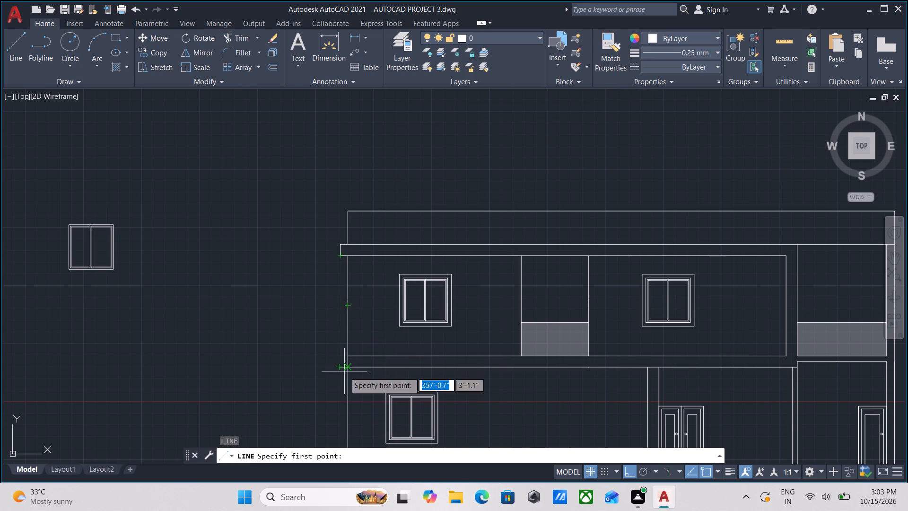
scroll(344, 372, up, 3)
scroll(328, 226, down, 1)
middle_drag(328, 226, 346, 309)
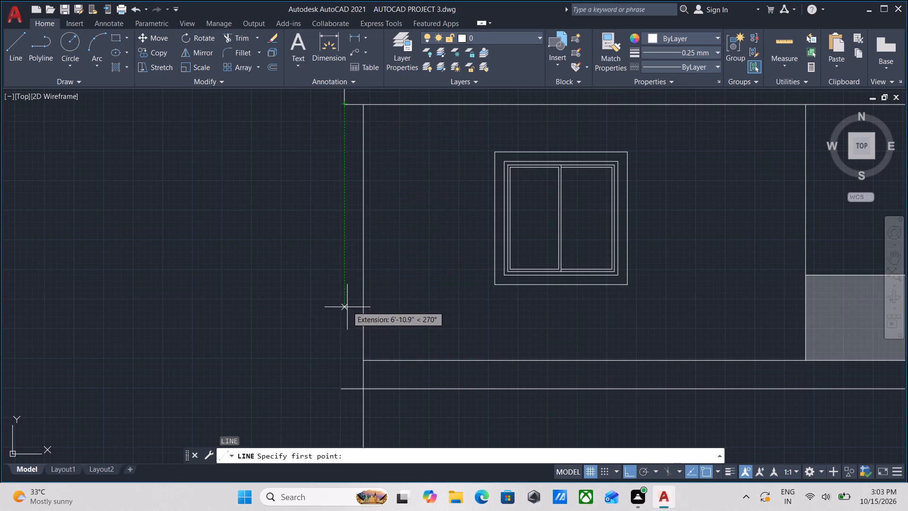
click(345, 386)
scroll(346, 386, up, 3)
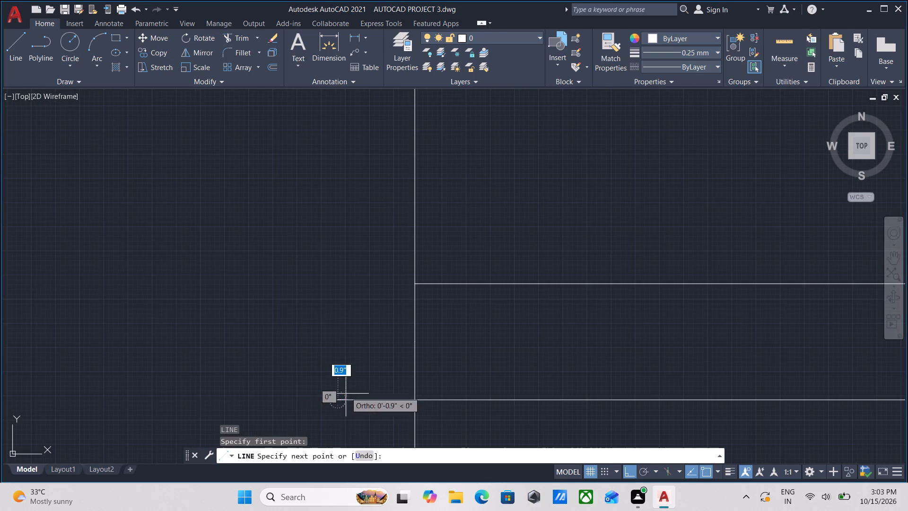
click(342, 378)
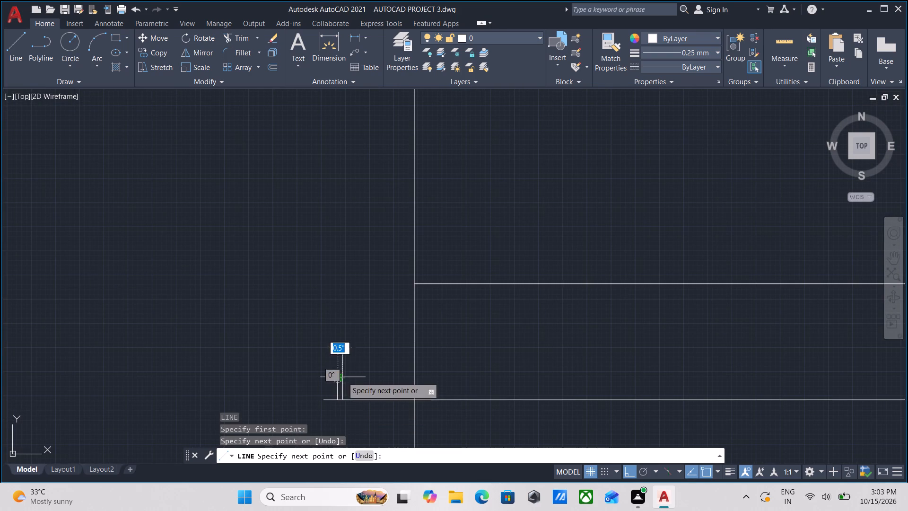
key(Escape)
Shorten the lower floor-band line by stretching its outer end to the foot of the short vertical guide line.
scroll(334, 393, up, 4)
middle_drag(340, 408, 375, 251)
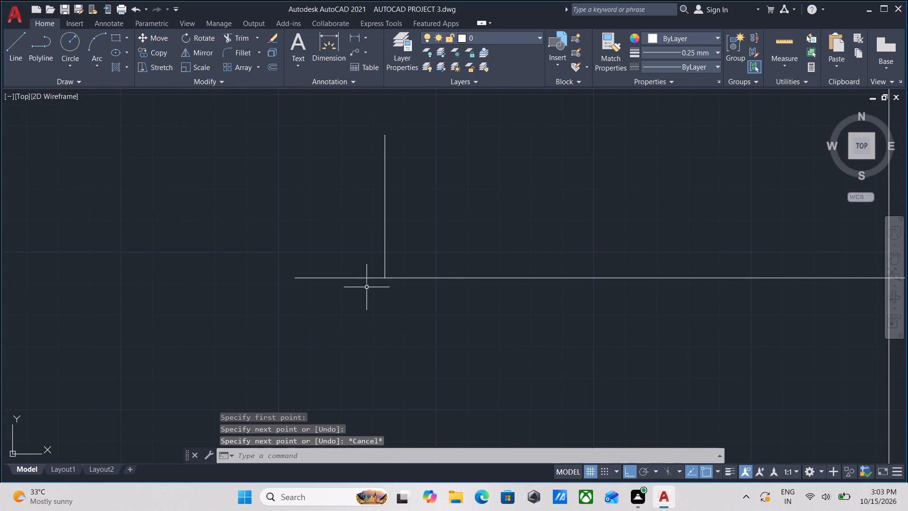
drag(363, 308, 360, 300)
click(344, 255)
click(297, 279)
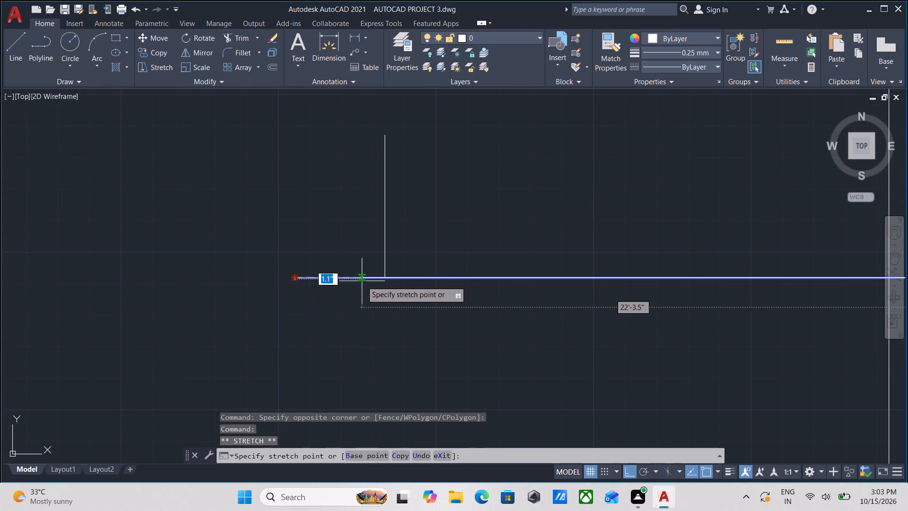
click(384, 277)
scroll(384, 277, down, 4)
key(Escape)
scroll(405, 259, down, 3)
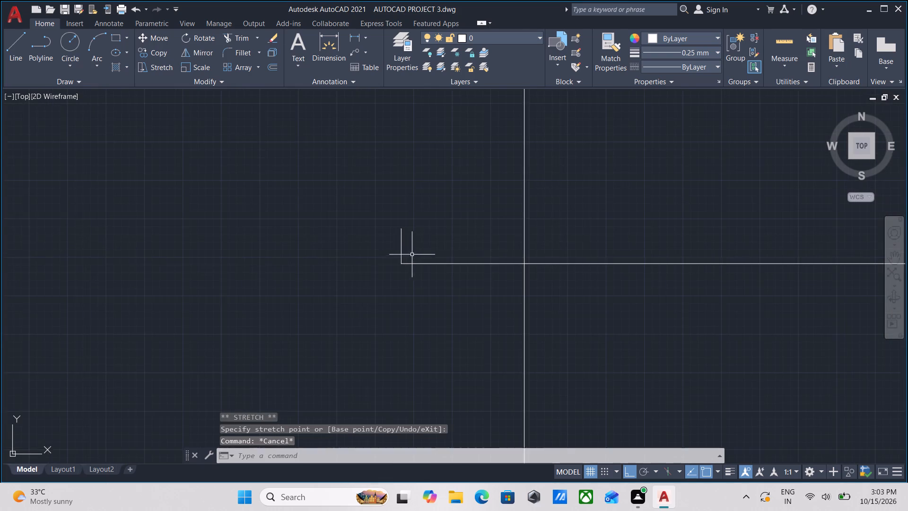
key(Escape)
Erase the short vertical guide line at the outer end of the lower floor-band line.
scroll(436, 234, down, 6)
middle_drag(409, 255, 409, 255)
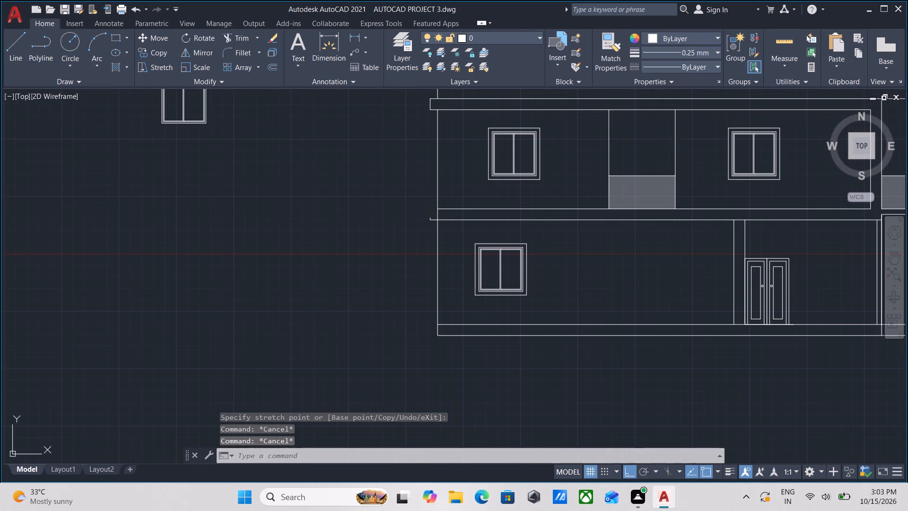
middle_drag(409, 255, 396, 283)
middle_drag(395, 238, 388, 282)
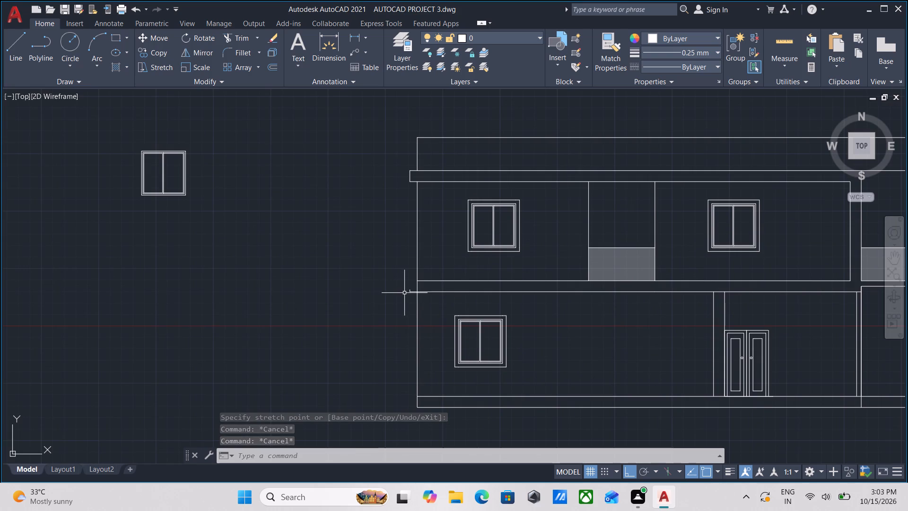
scroll(403, 290, up, 1)
scroll(402, 280, down, 1)
middle_drag(402, 279, 356, 302)
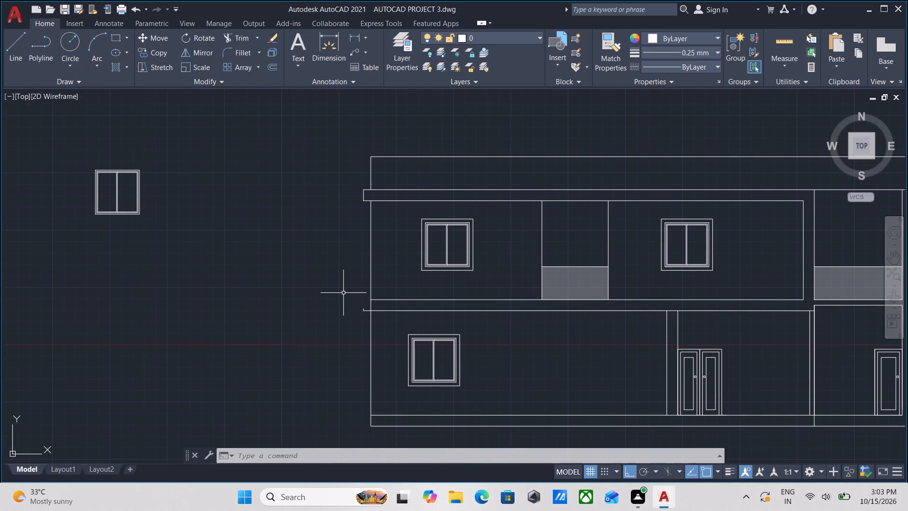
scroll(349, 297, up, 2)
scroll(397, 322, up, 2)
drag(382, 331, 377, 334)
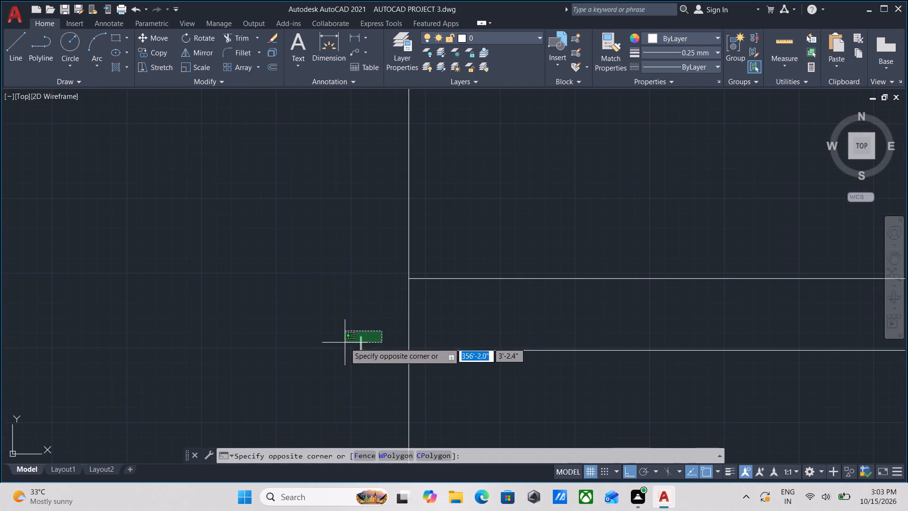
click(344, 343)
right_click(344, 343)
click(374, 123)
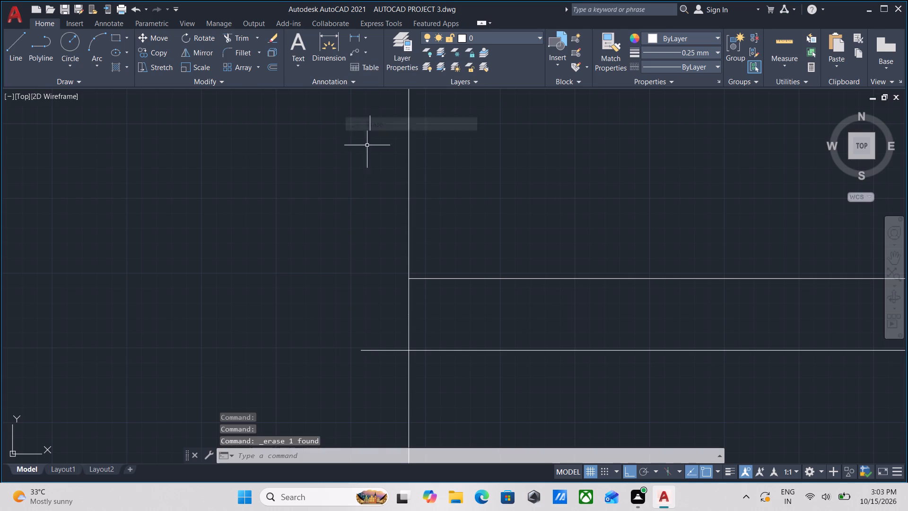
Close the floor band's left end with a 1' vertical line and a horizontal line to the left outer wall.
key(l)
key(Return)
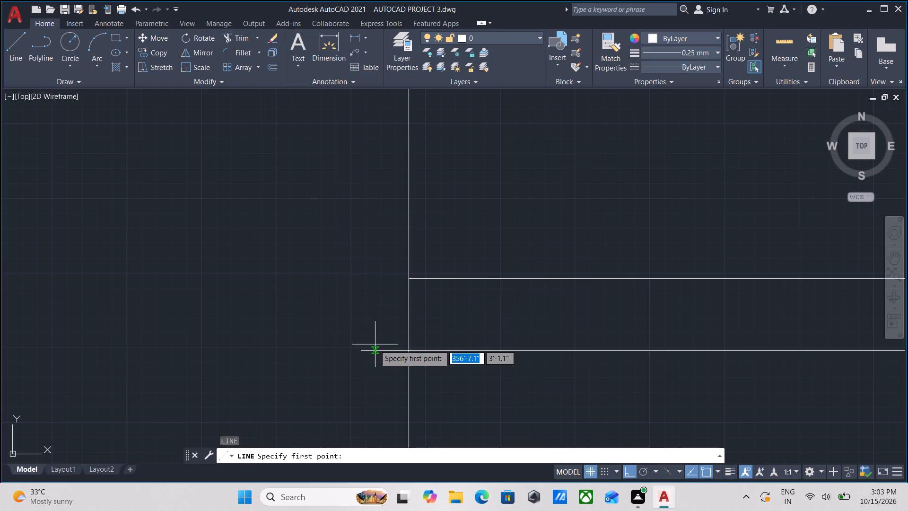
click(359, 351)
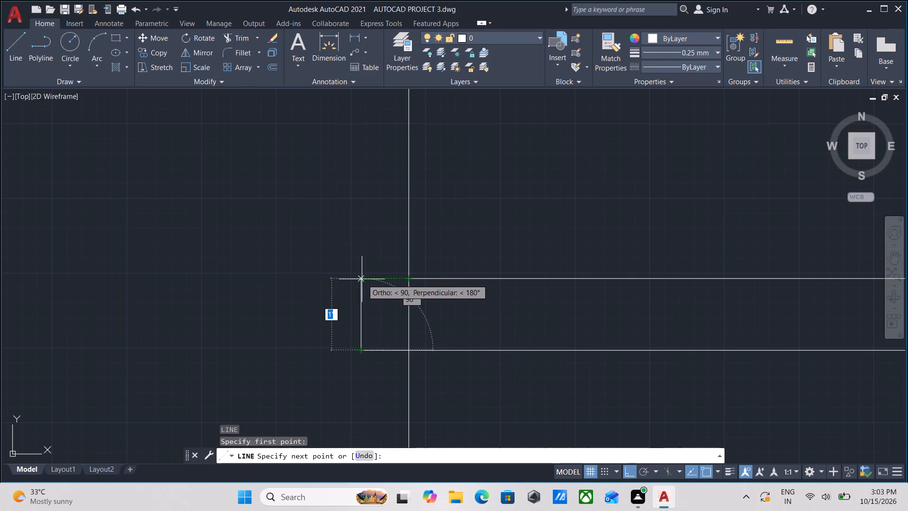
click(361, 279)
click(412, 278)
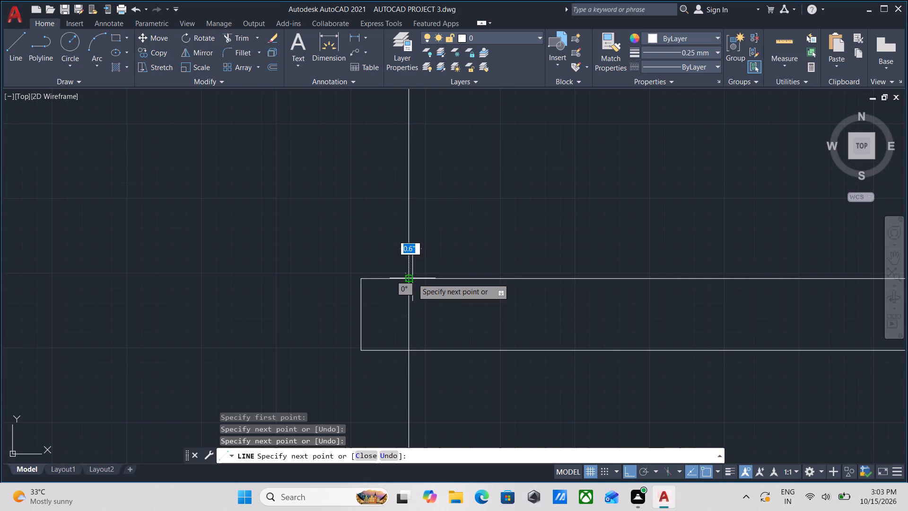
key(Escape)
Trim the left outer wall line where it crosses the projecting floor band.
scroll(412, 278, down, 2)
middle_drag(429, 287, 389, 290)
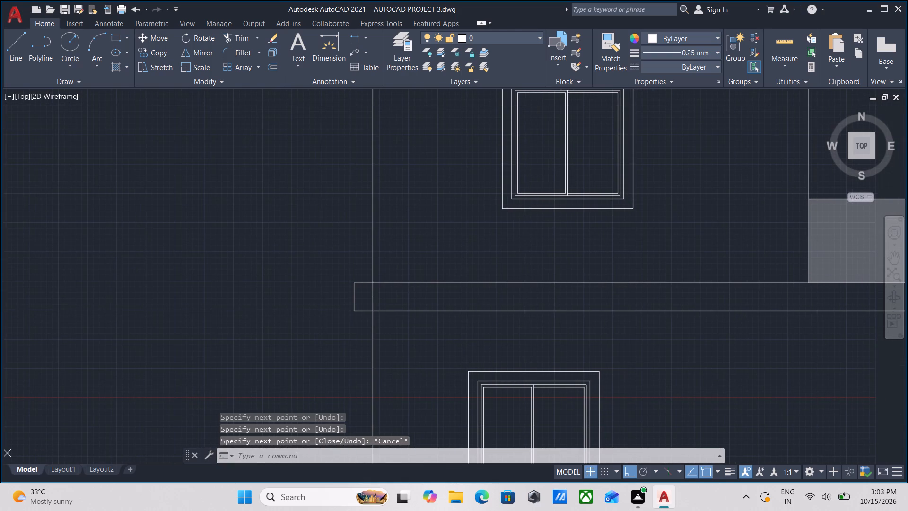
text(tr)
key(Return)
click(389, 290)
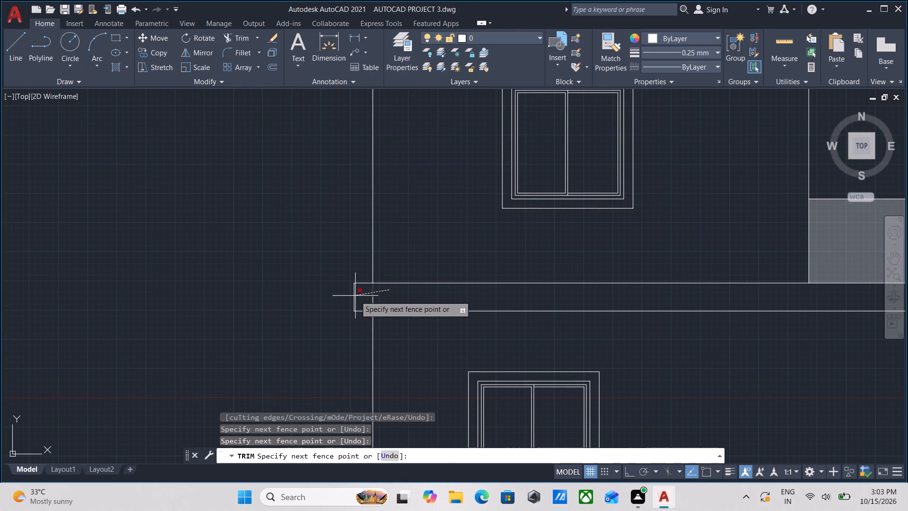
click(355, 296)
click(380, 298)
click(369, 304)
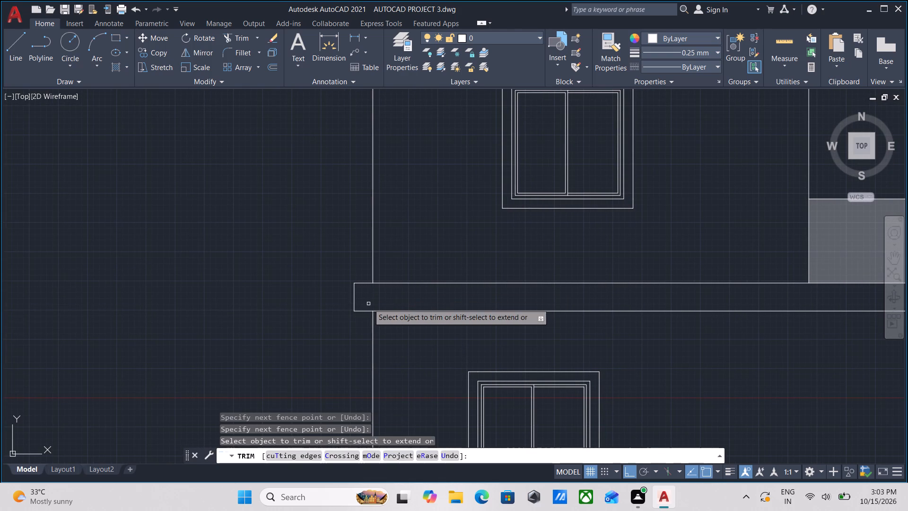
scroll(368, 304, down, 2)
key(Escape)
Examine the whole front elevation with its roof band and floor band.
scroll(371, 304, down, 2)
middle_drag(454, 326, 424, 317)
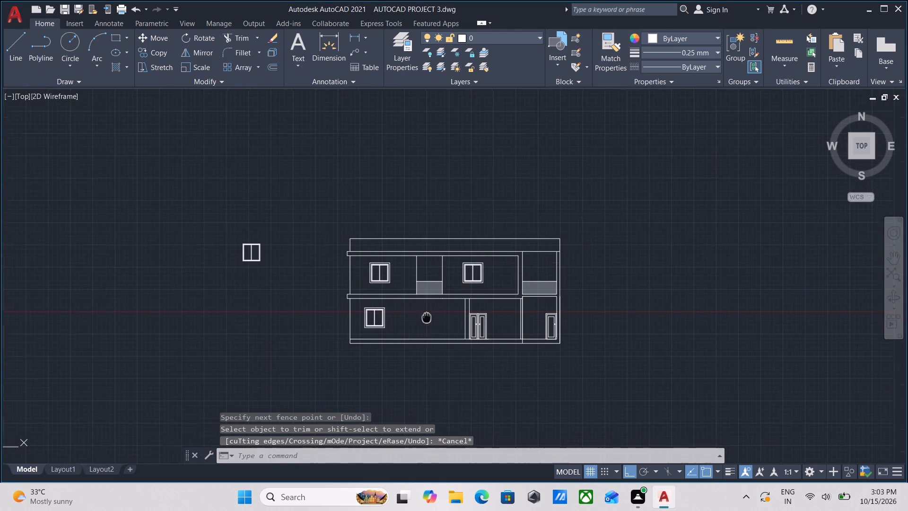
middle_drag(424, 317, 389, 316)
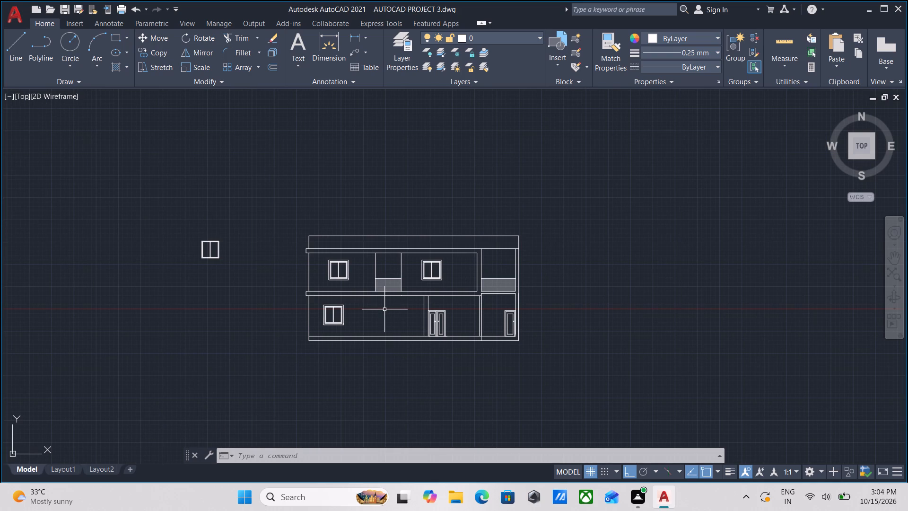
scroll(400, 278, up, 2)
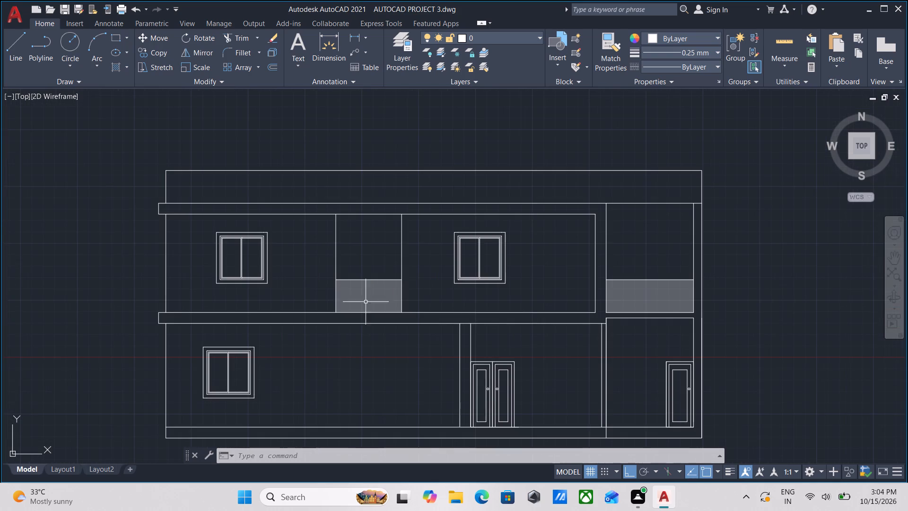
middle_drag(332, 315, 261, 340)
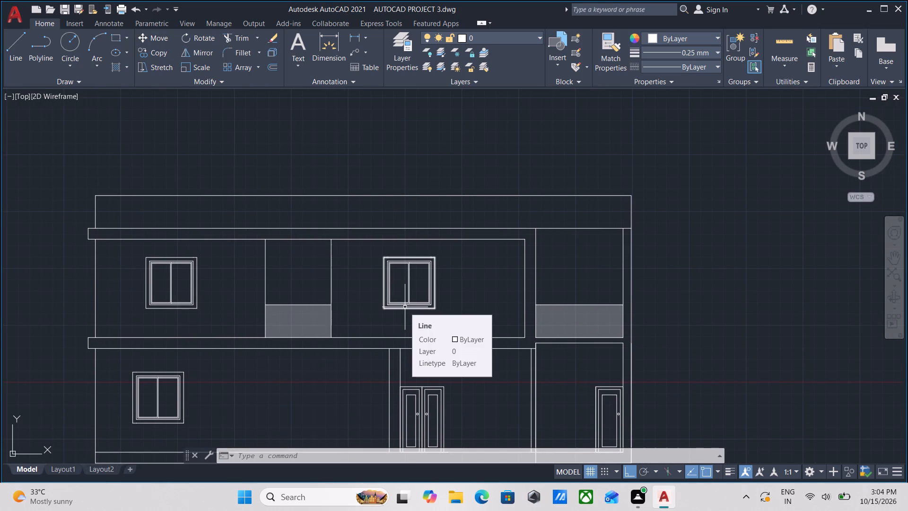
middle_drag(477, 281, 470, 259)
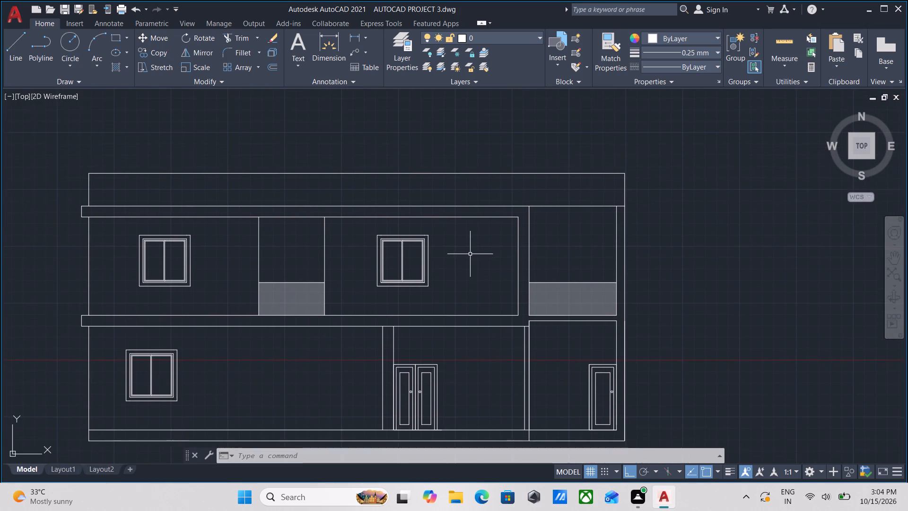
middle_drag(470, 245, 473, 219)
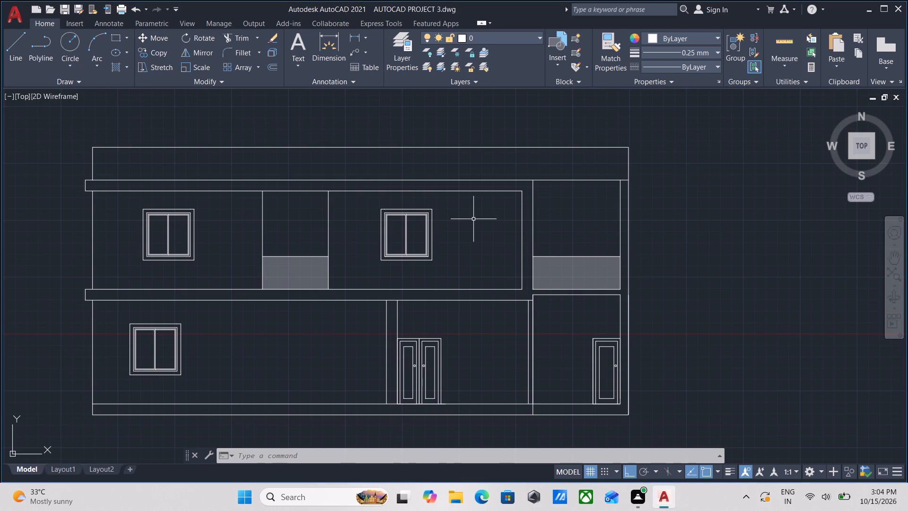
scroll(473, 219, down, 1)
middle_drag(473, 219, 471, 240)
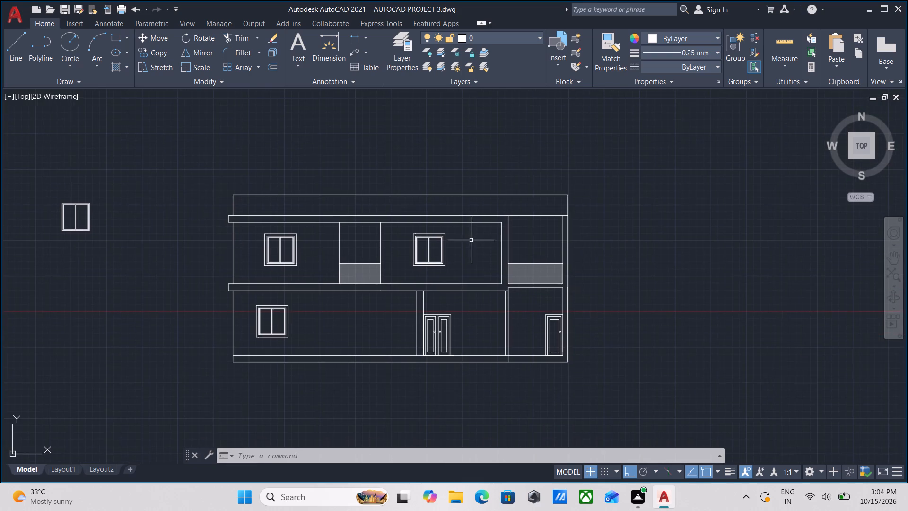
Trim the dividing wall's vertical line inside the plinth and the plinth's top line between the two wall lines.
scroll(554, 395, up, 2)
scroll(464, 364, up, 1)
middle_drag(464, 363, 464, 381)
text(tr)
key(Return)
click(455, 291)
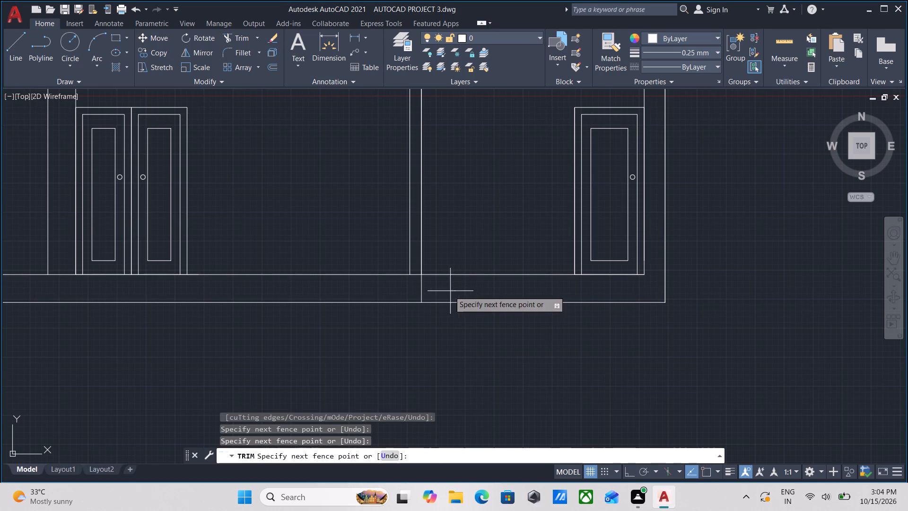
click(410, 295)
click(412, 291)
click(413, 264)
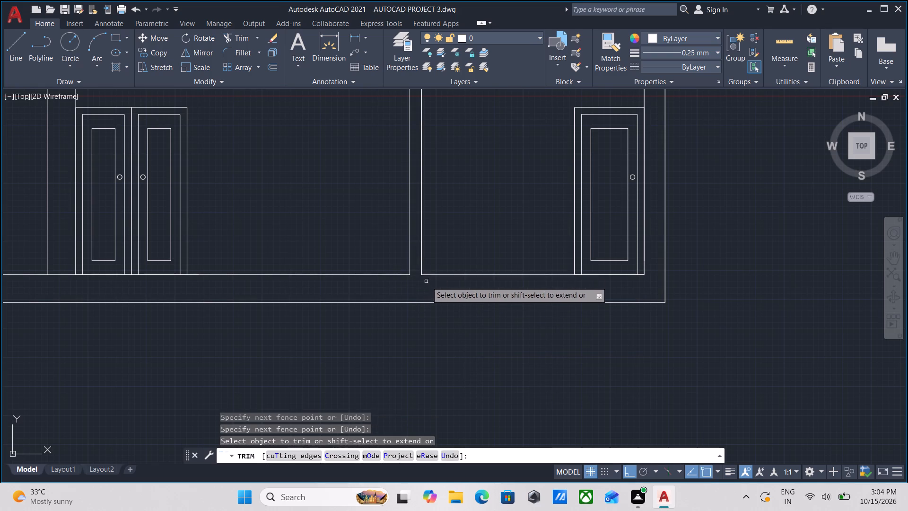
Examine the dividing wall, the right balcony and the right end of both projecting bands.
scroll(429, 285, down, 3)
scroll(437, 240, down, 1)
middle_drag(437, 240, 440, 270)
scroll(432, 307, up, 2)
middle_drag(434, 307, 436, 347)
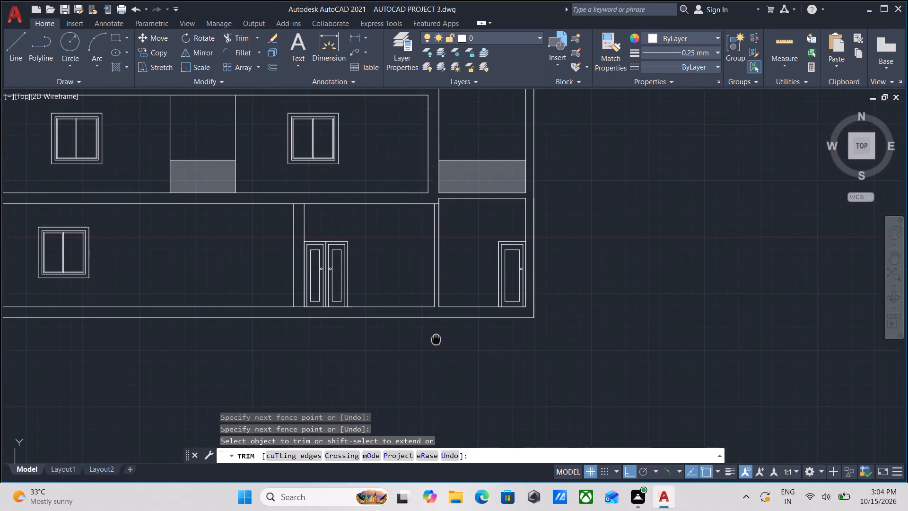
middle_drag(436, 347, 436, 367)
middle_drag(461, 310, 463, 332)
middle_drag(462, 333, 467, 360)
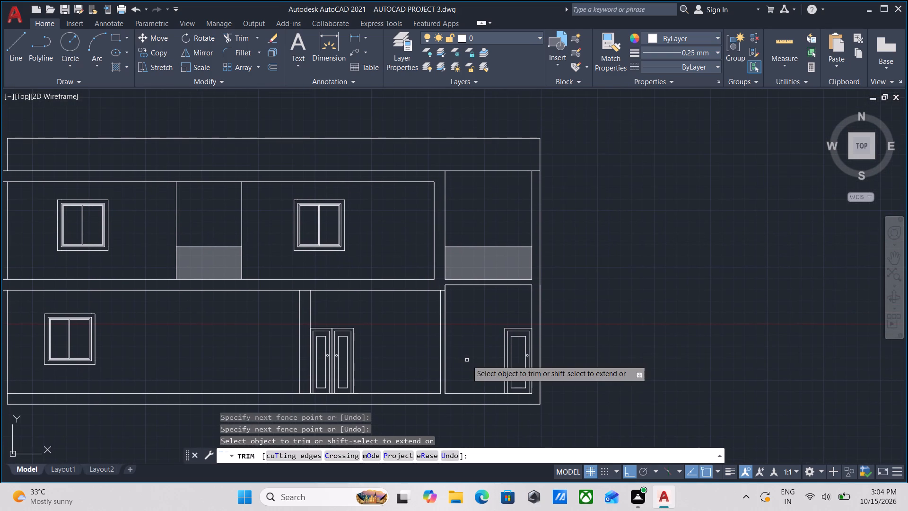
scroll(467, 350, down, 1)
middle_drag(467, 350, 465, 368)
scroll(455, 347, up, 1)
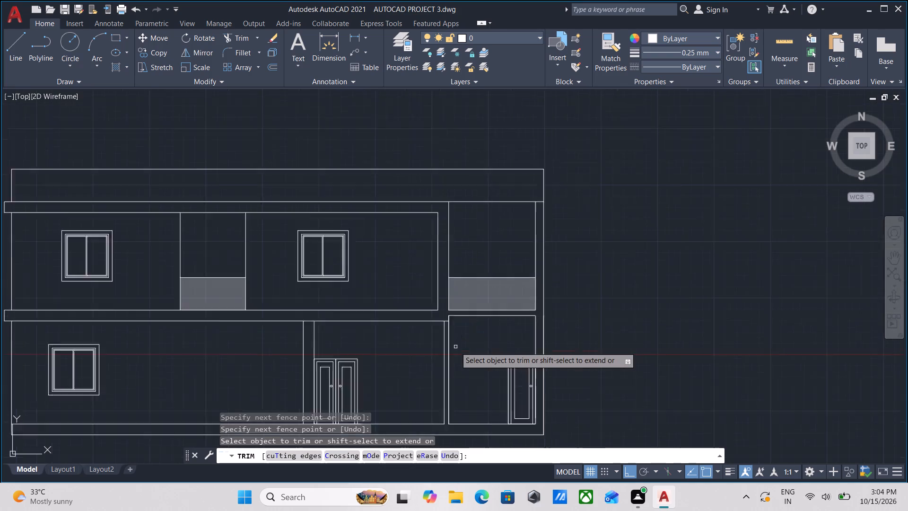
scroll(455, 347, up, 1)
middle_drag(471, 327, 474, 334)
key(Escape)
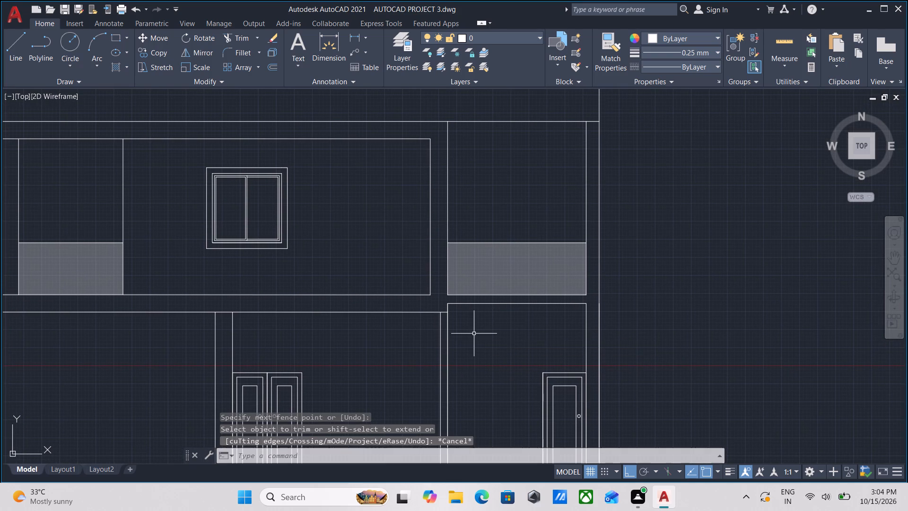
scroll(474, 334, down, 1)
scroll(422, 344, down, 1)
middle_drag(422, 344, 433, 366)
scroll(412, 326, up, 1)
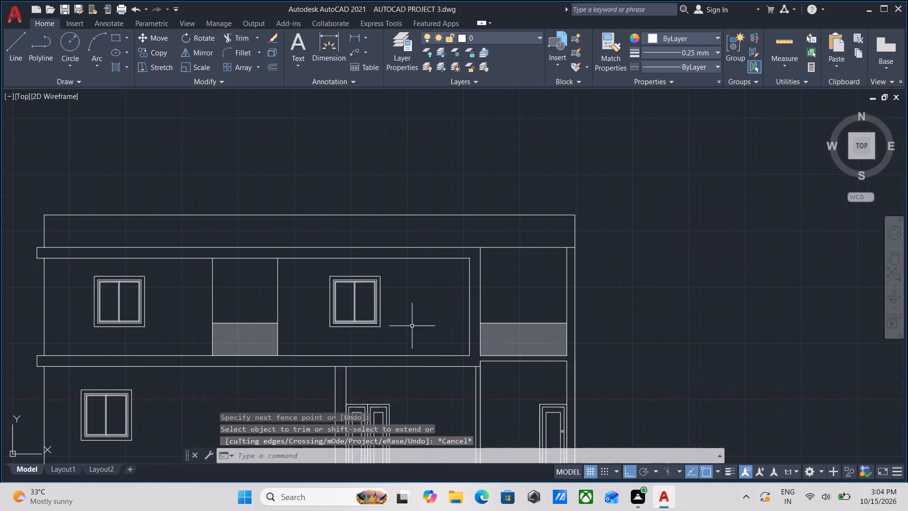
middle_drag(412, 326, 435, 317)
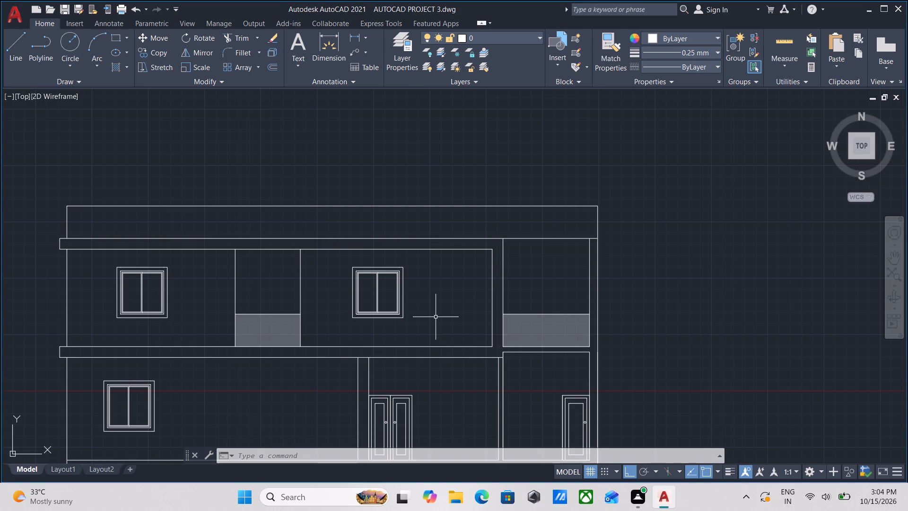
middle_click(436, 317)
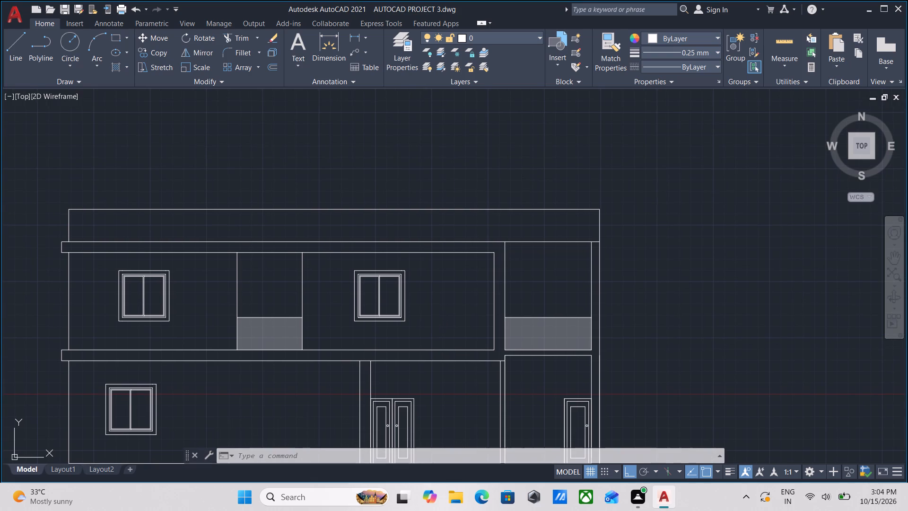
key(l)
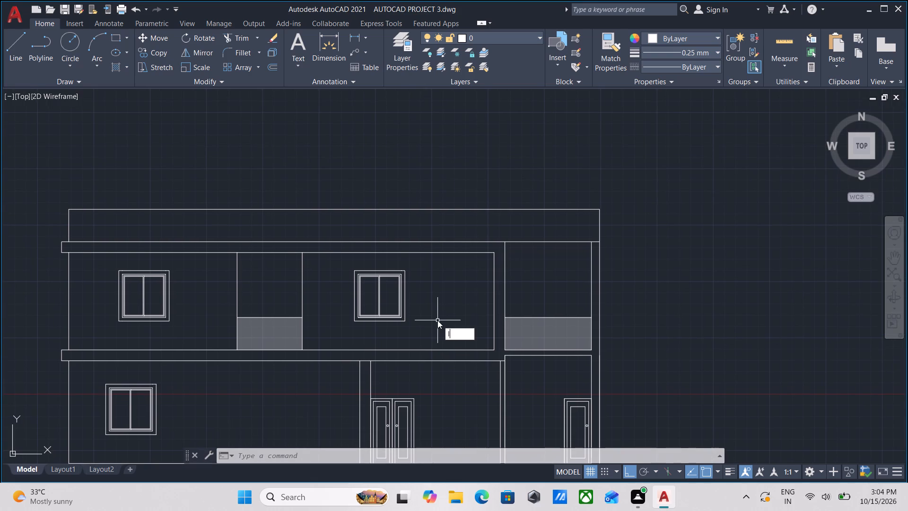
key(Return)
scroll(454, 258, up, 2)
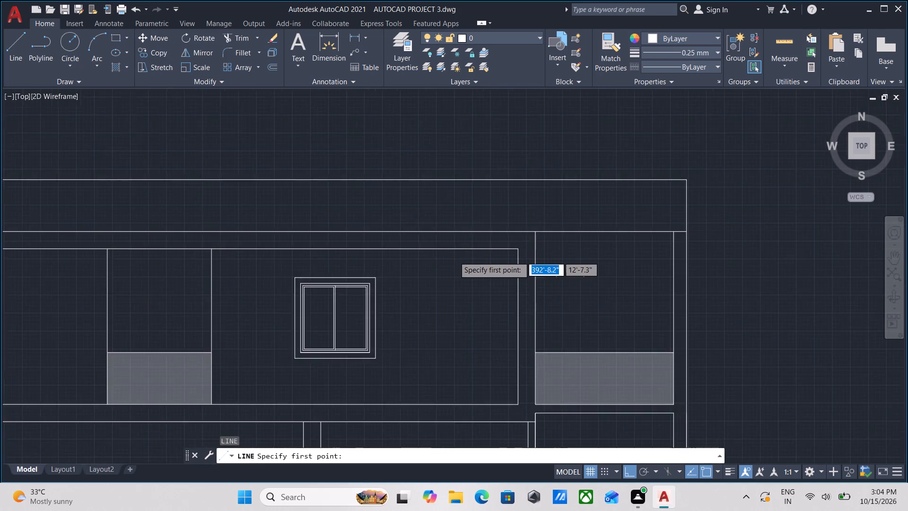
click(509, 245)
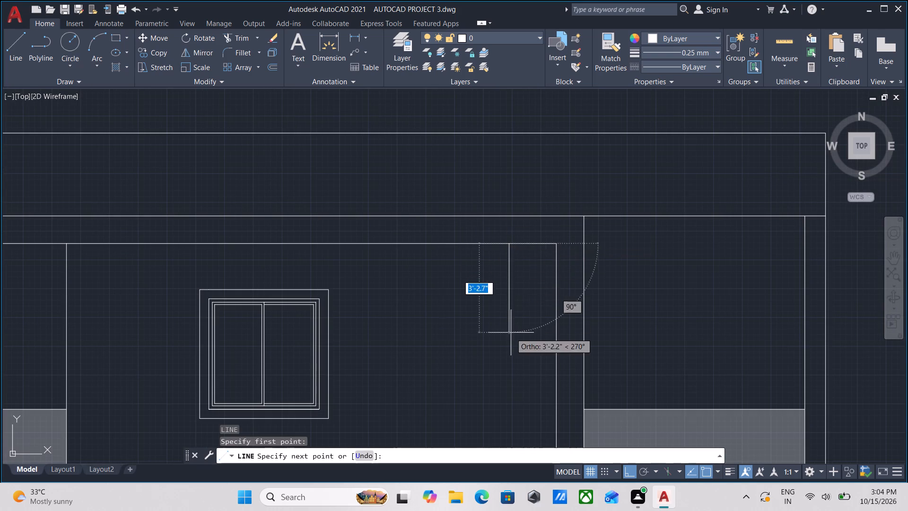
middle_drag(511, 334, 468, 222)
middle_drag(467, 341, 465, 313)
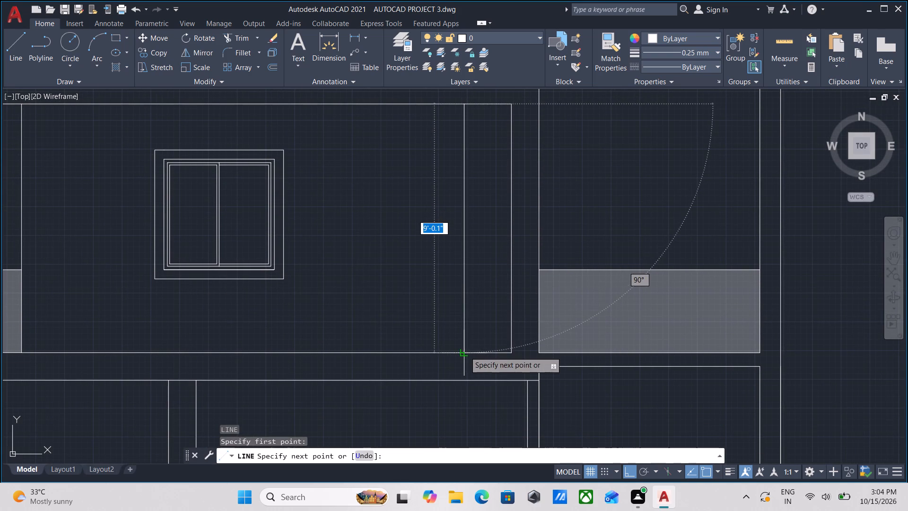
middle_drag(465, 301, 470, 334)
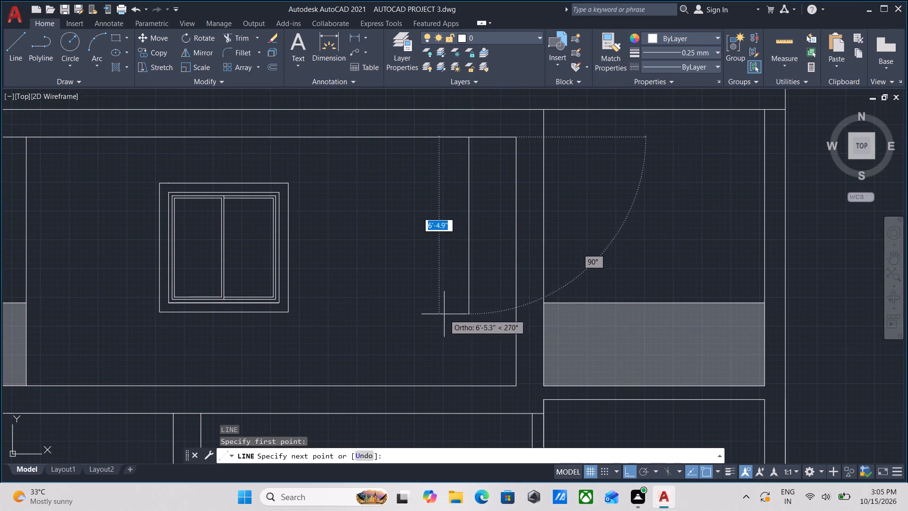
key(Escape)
Draw a vertical rectangular strip about 6.6" wide and 9'-0.5" tall between the roof and floor bands, right of the upper-floor window nearest the right balcony.
text(rec)
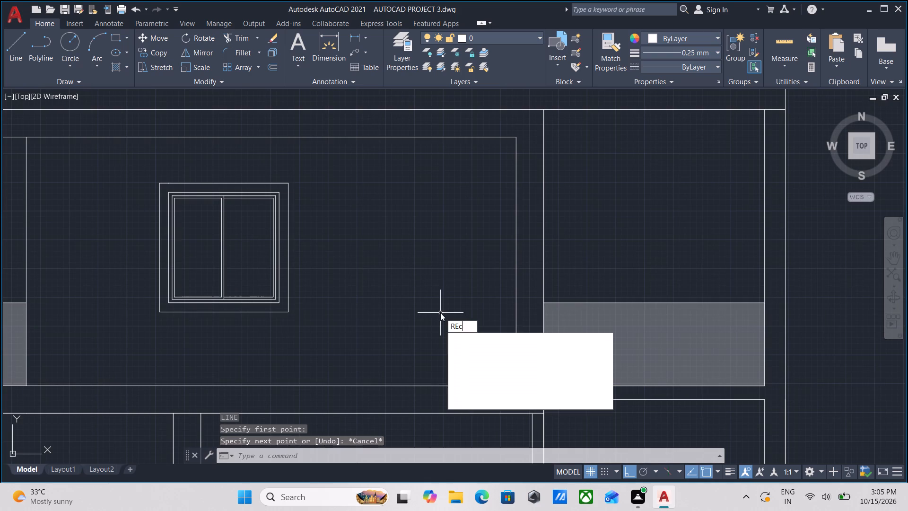
key(Return)
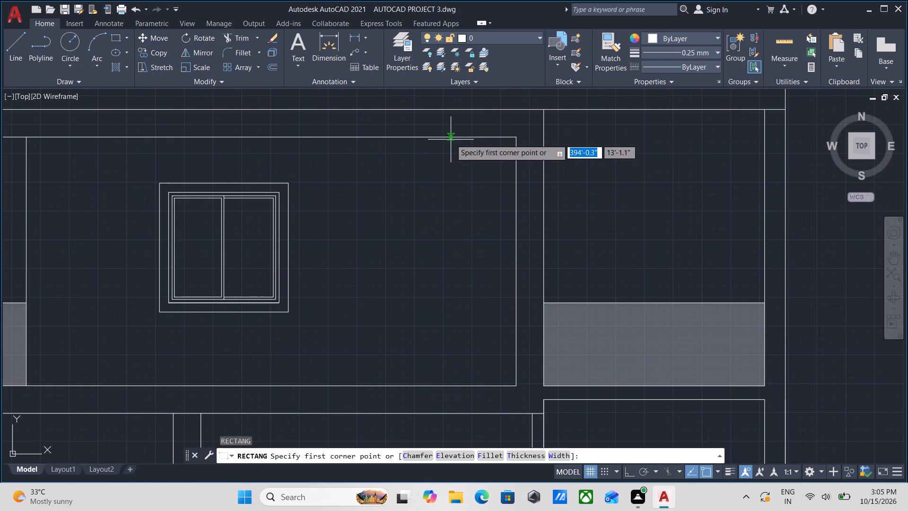
click(451, 139)
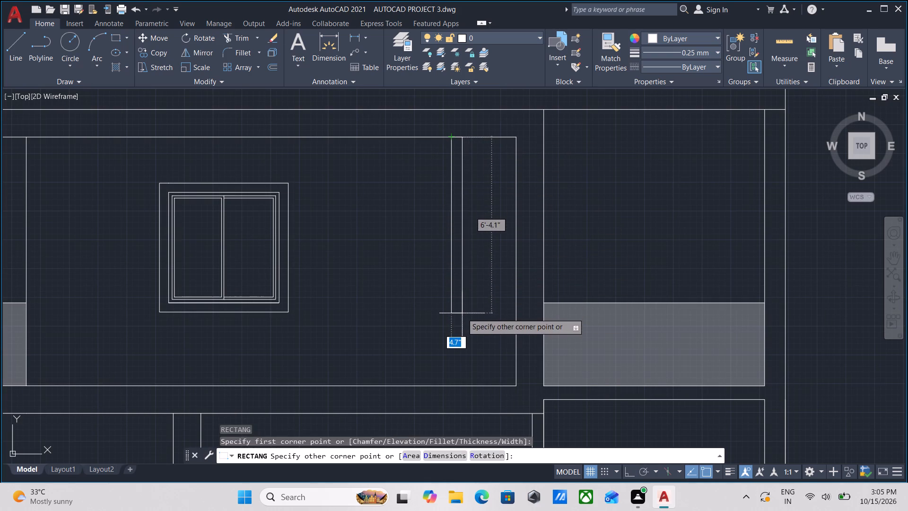
middle_drag(462, 315, 454, 292)
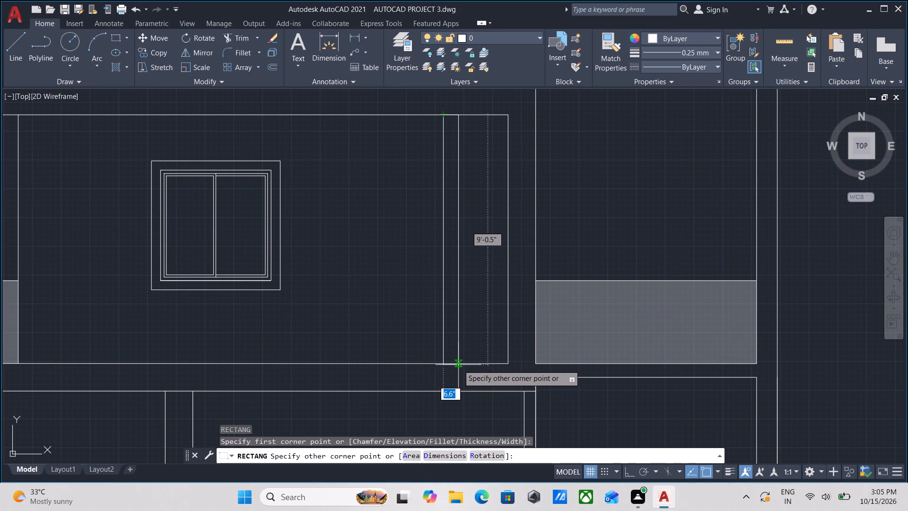
click(458, 364)
middle_drag(460, 320, 457, 339)
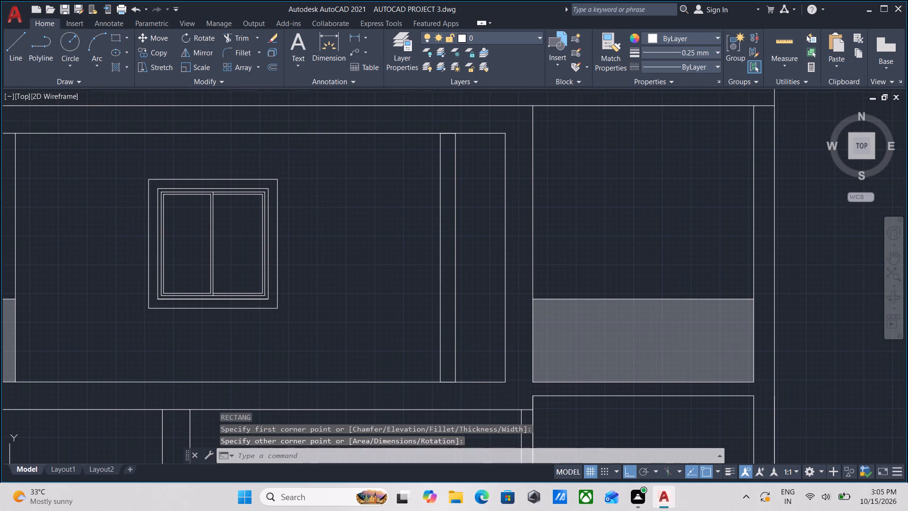
key(Escape)
Copy the vertical strip as a 5-item array towards the window, spaced about 1'-3.5" apart.
click(476, 262)
click(447, 253)
middle_drag(447, 253, 446, 261)
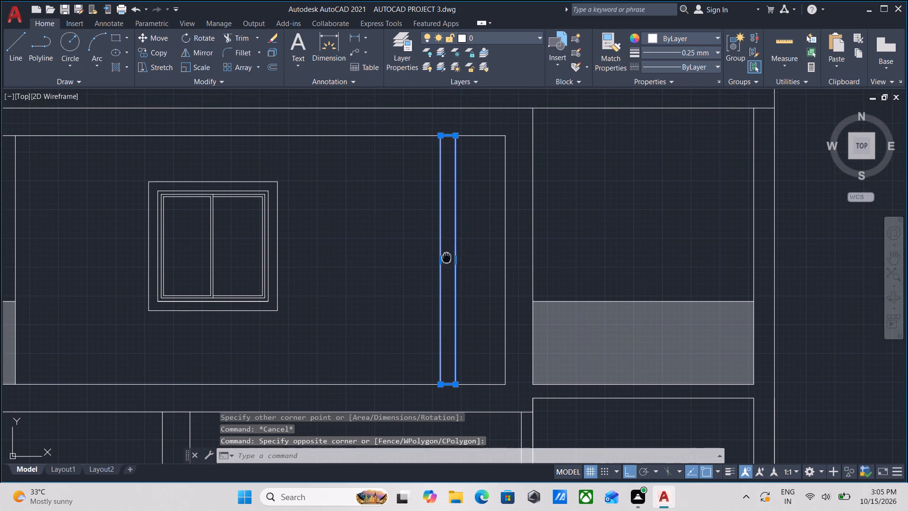
middle_drag(446, 261, 446, 290)
text(co)
key(Return)
scroll(453, 188, up, 2)
scroll(432, 182, down, 1)
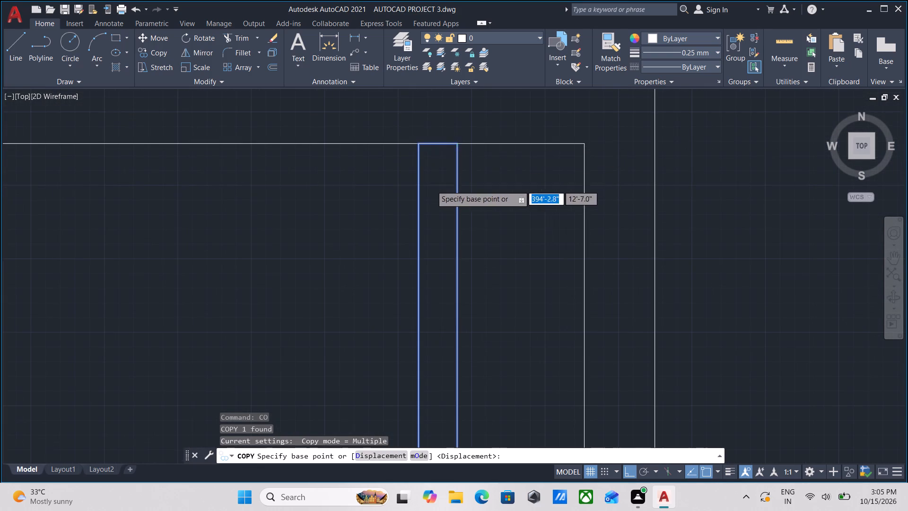
scroll(431, 188, down, 2)
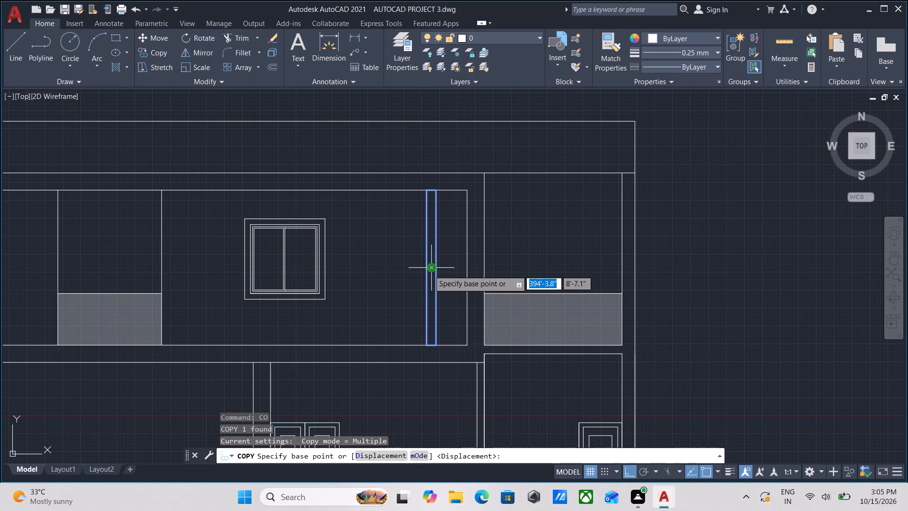
click(429, 270)
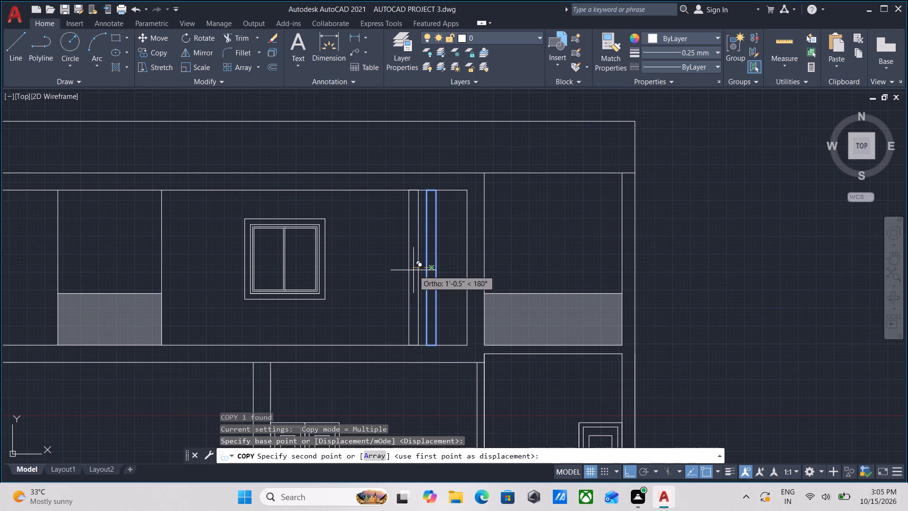
key(a)
key(Return)
scroll(413, 271, up, 2)
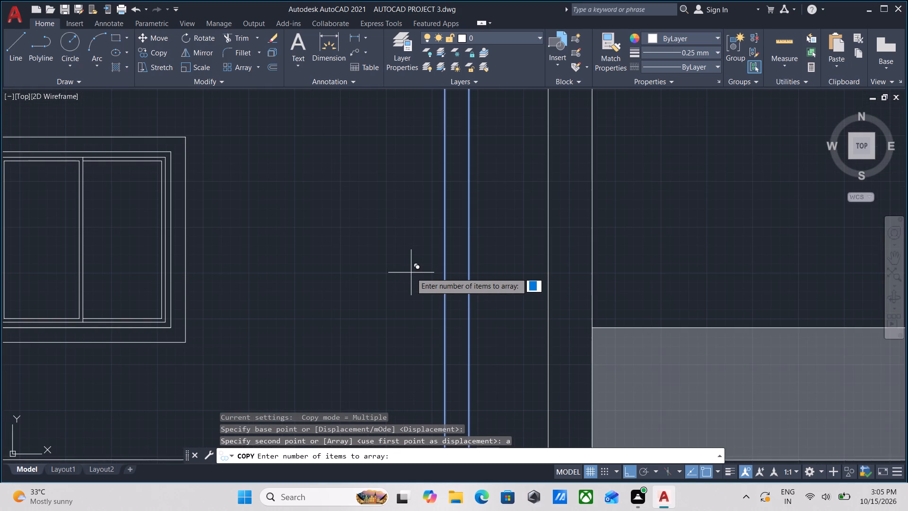
key(5)
key(Return)
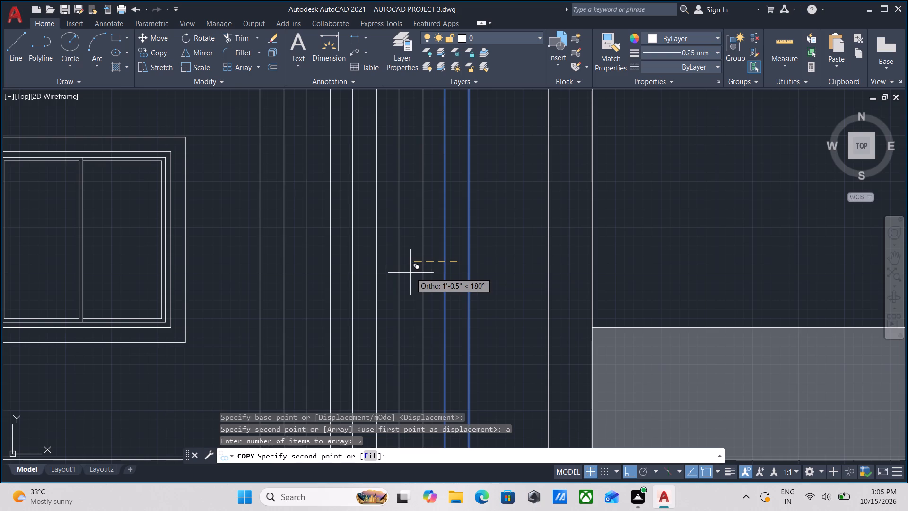
scroll(404, 274, down, 1)
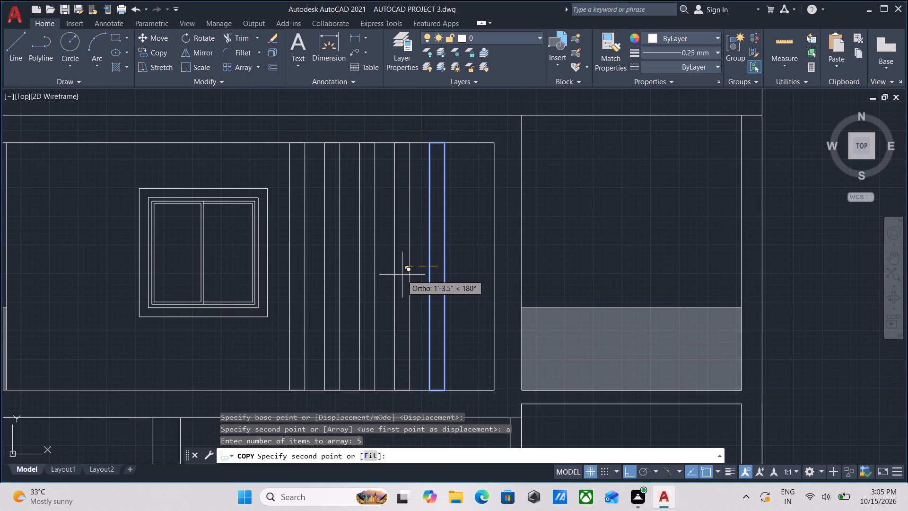
click(402, 275)
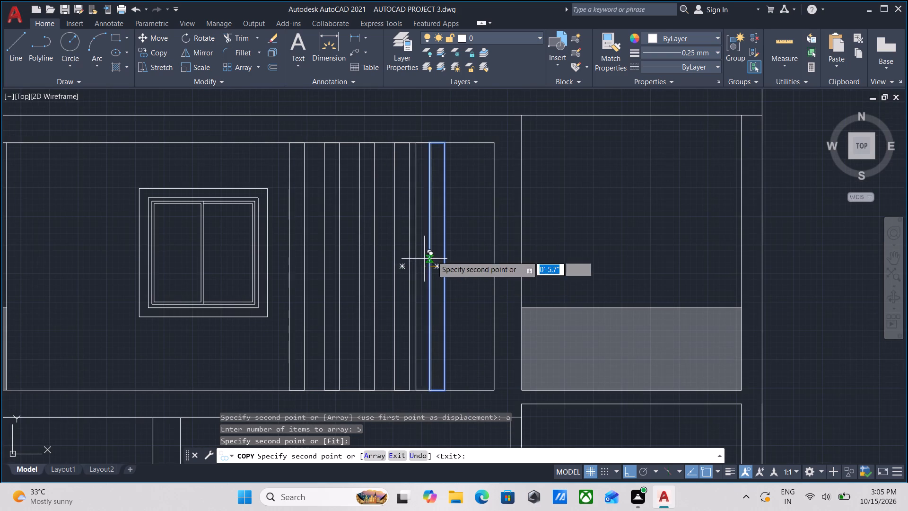
key(Escape)
Apply a solid hatch inside all five vertical strips beside the upper-floor window.
scroll(398, 272, down, 1)
scroll(398, 269, up, 1)
scroll(433, 269, down, 1)
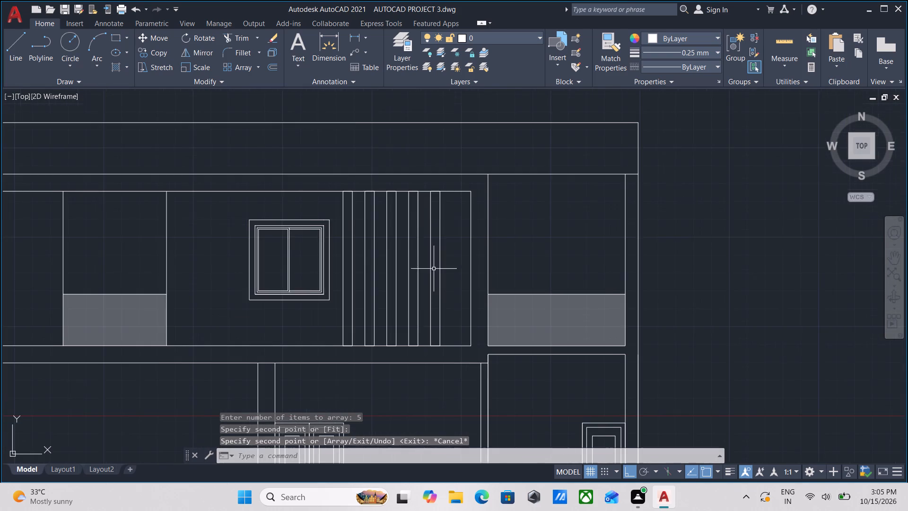
middle_click(435, 268)
key(h)
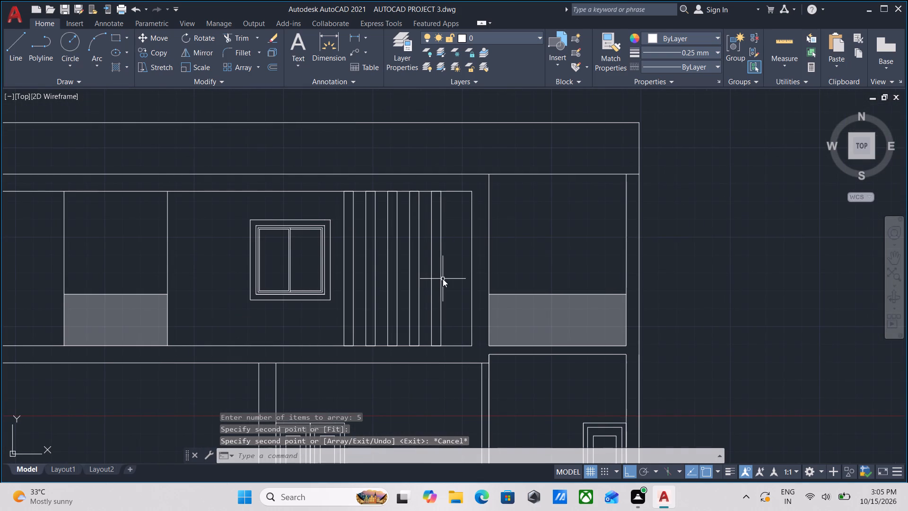
key(Return)
scroll(434, 264, up, 1)
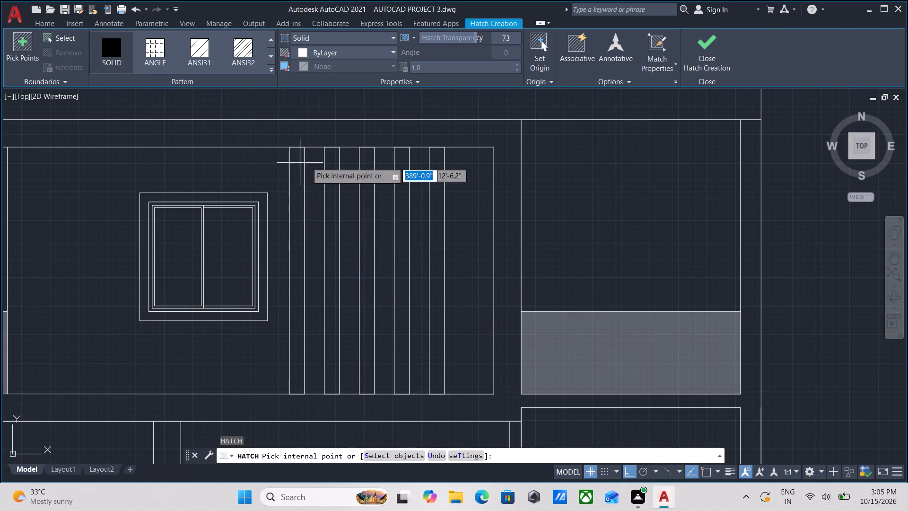
click(435, 244)
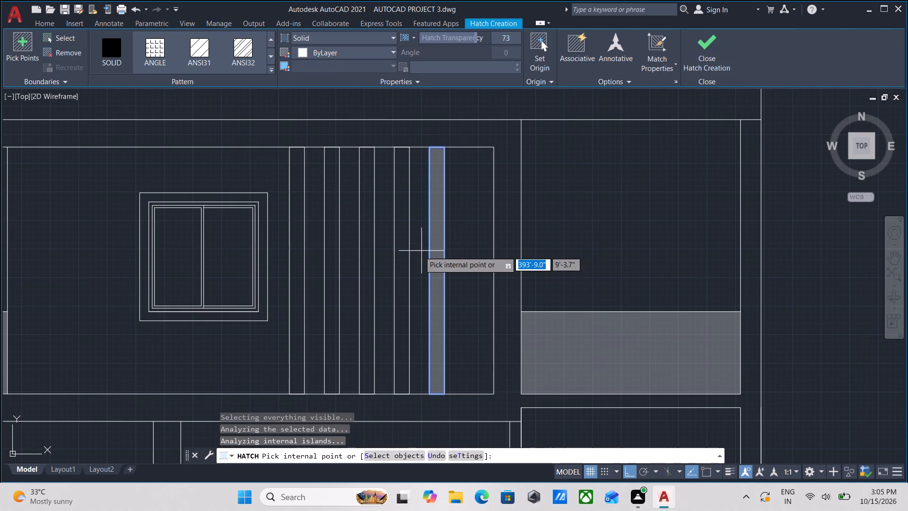
click(401, 251)
click(368, 257)
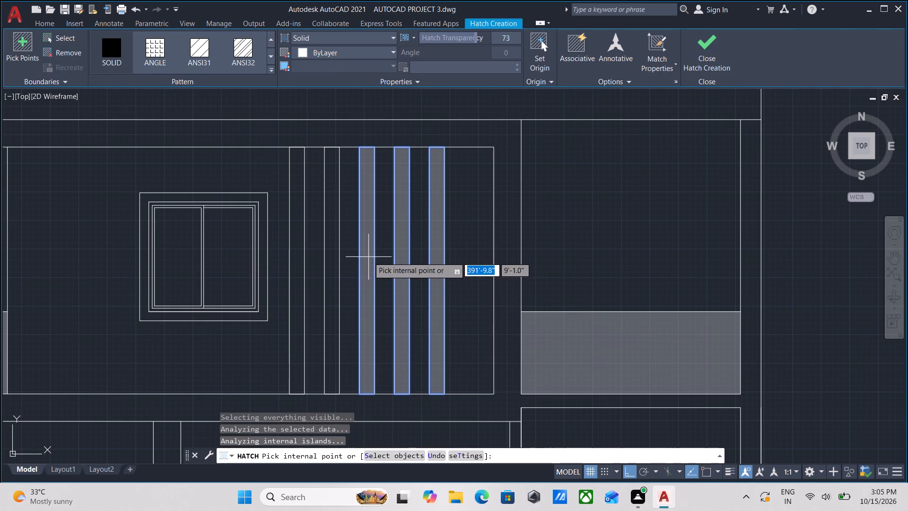
click(330, 262)
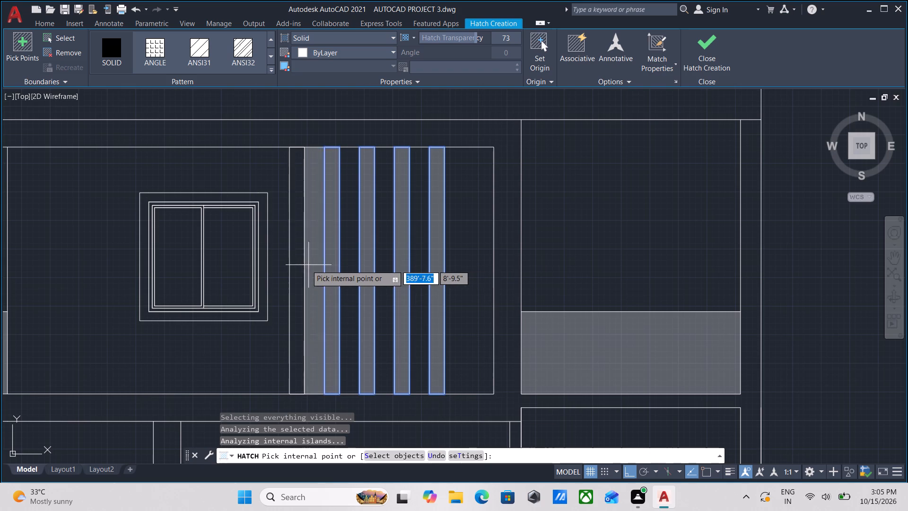
click(296, 263)
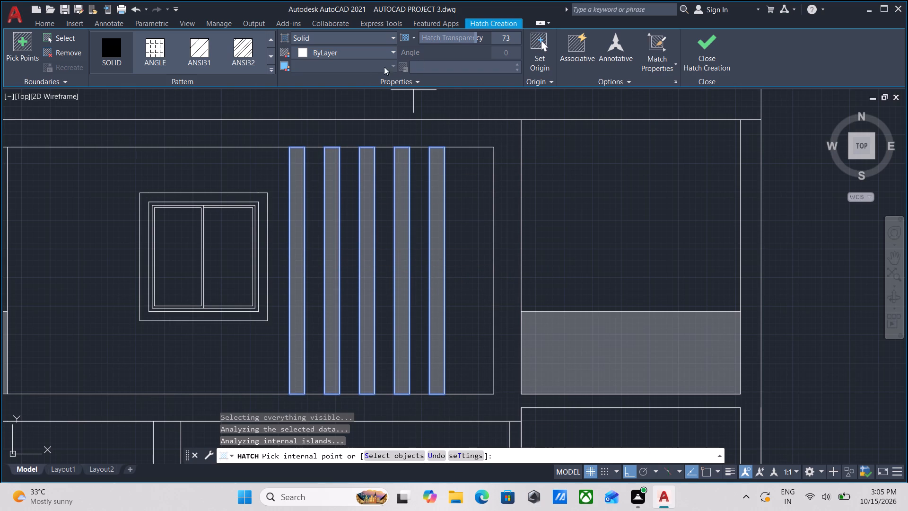
Set the transparency of the strips' hatch to 18 and finish the hatch.
drag(481, 35, 473, 35)
drag(473, 35, 404, 39)
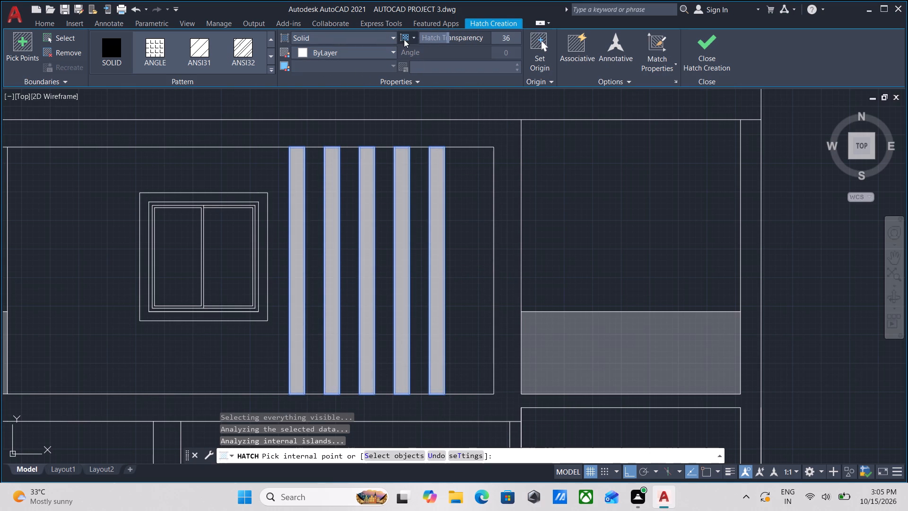
scroll(475, 71, down, 1)
scroll(433, 110, down, 1)
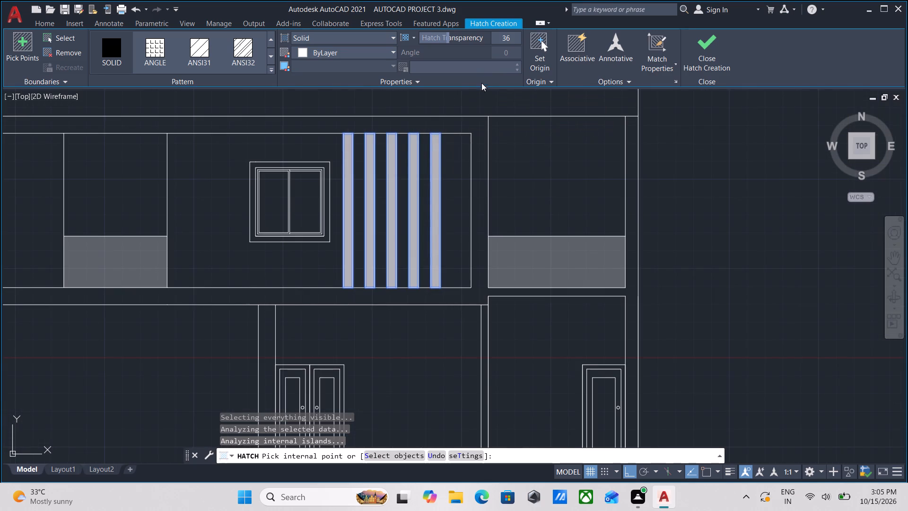
drag(448, 37, 439, 37)
drag(439, 37, 422, 37)
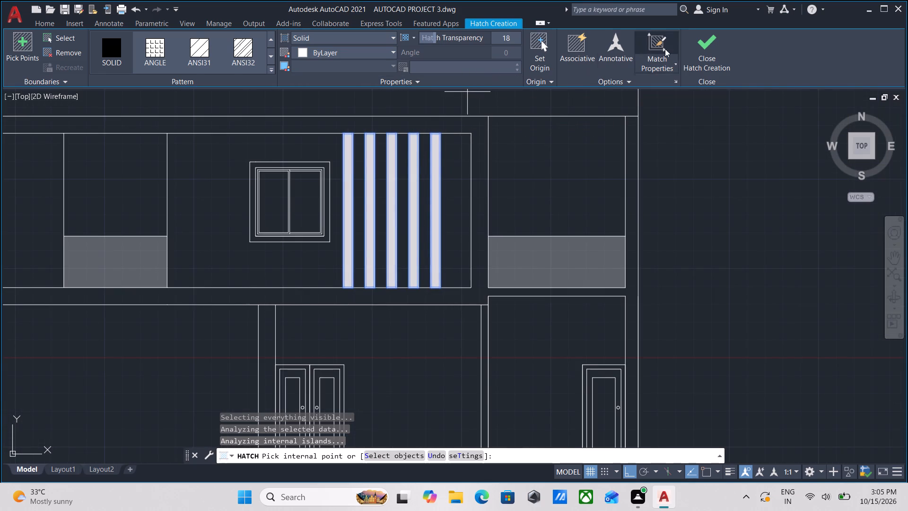
click(709, 45)
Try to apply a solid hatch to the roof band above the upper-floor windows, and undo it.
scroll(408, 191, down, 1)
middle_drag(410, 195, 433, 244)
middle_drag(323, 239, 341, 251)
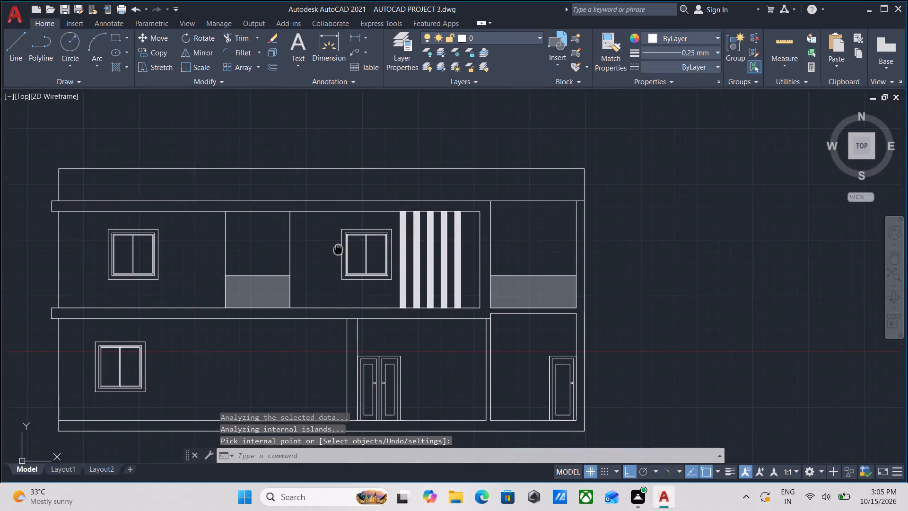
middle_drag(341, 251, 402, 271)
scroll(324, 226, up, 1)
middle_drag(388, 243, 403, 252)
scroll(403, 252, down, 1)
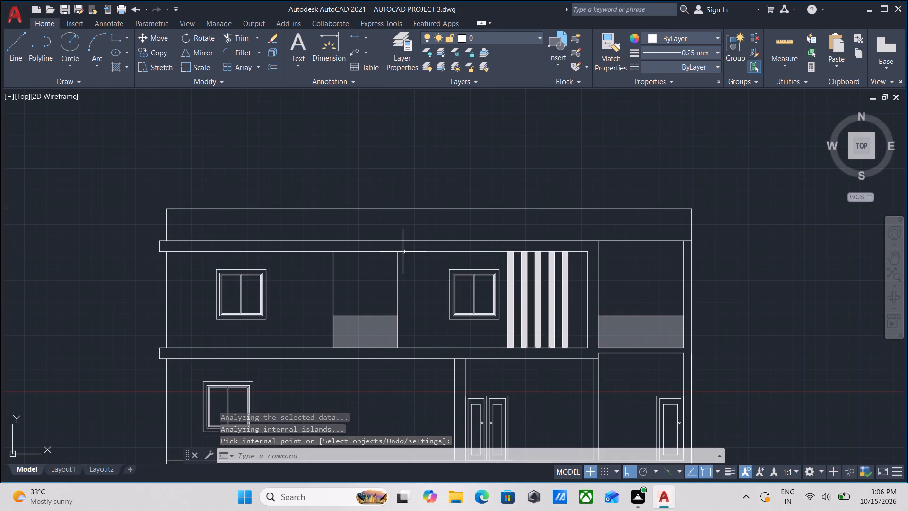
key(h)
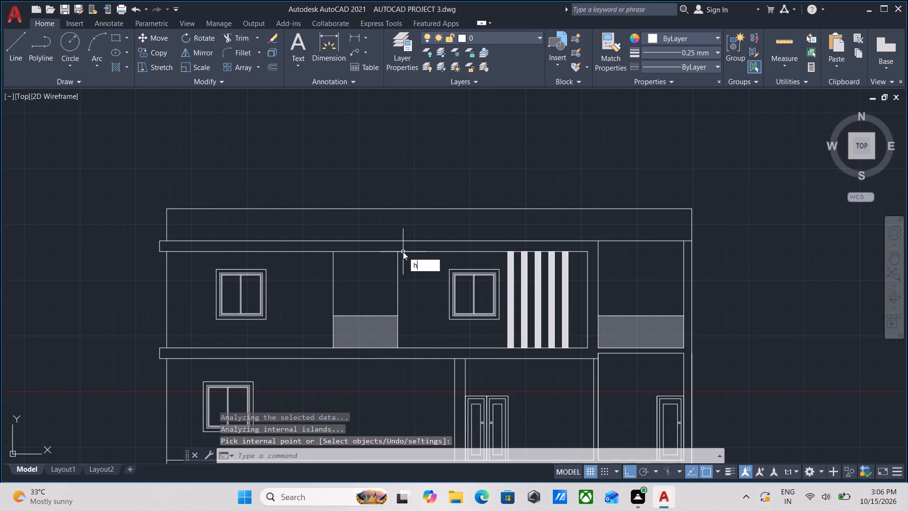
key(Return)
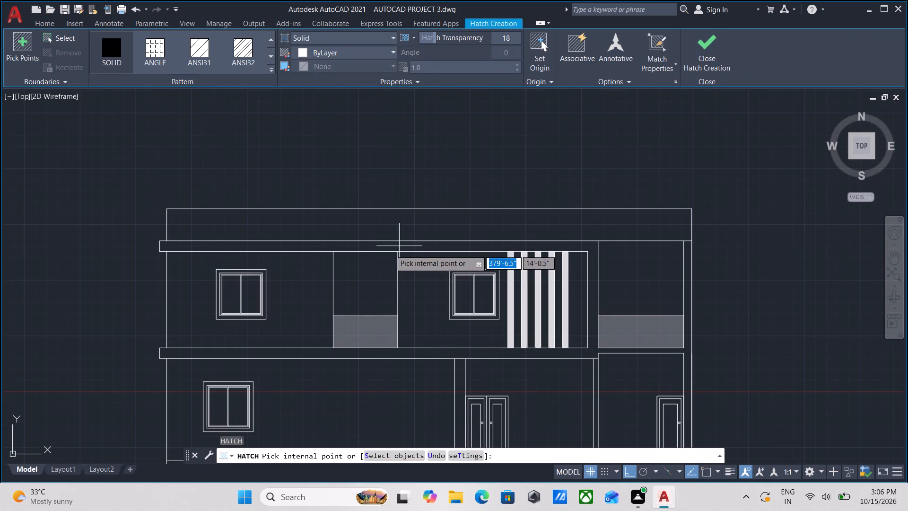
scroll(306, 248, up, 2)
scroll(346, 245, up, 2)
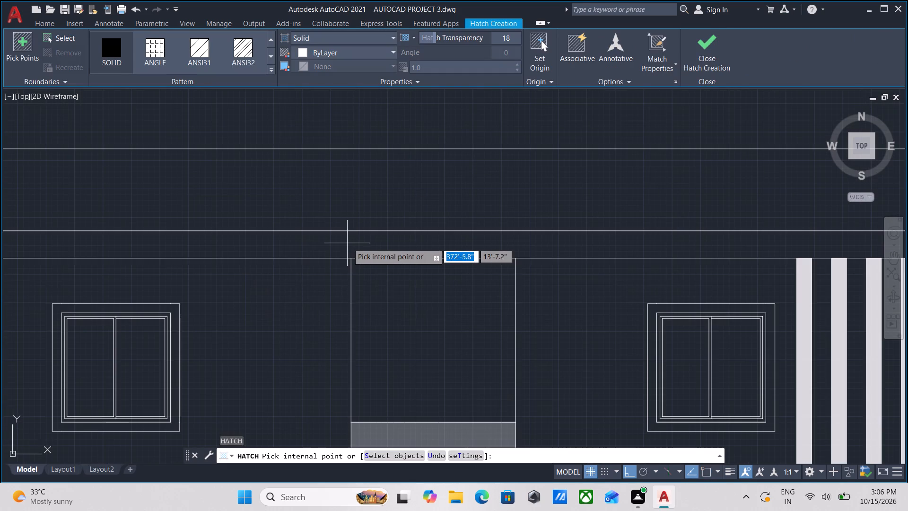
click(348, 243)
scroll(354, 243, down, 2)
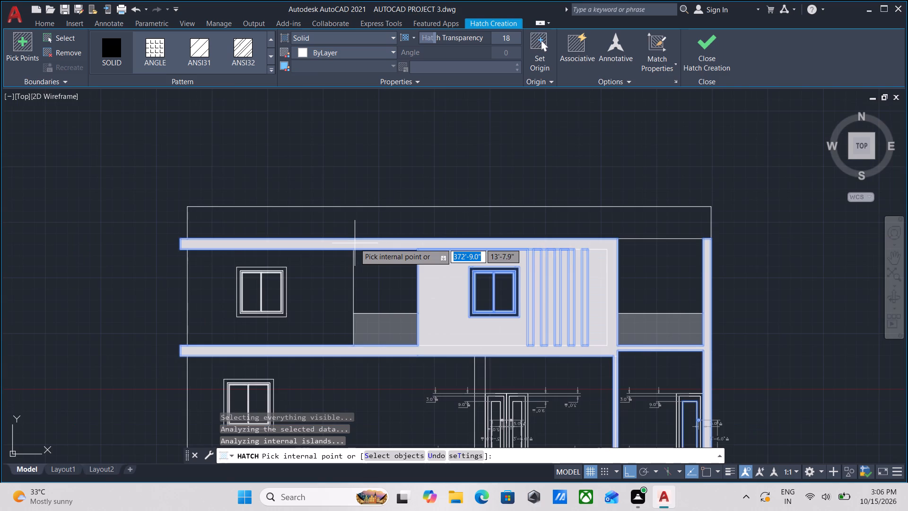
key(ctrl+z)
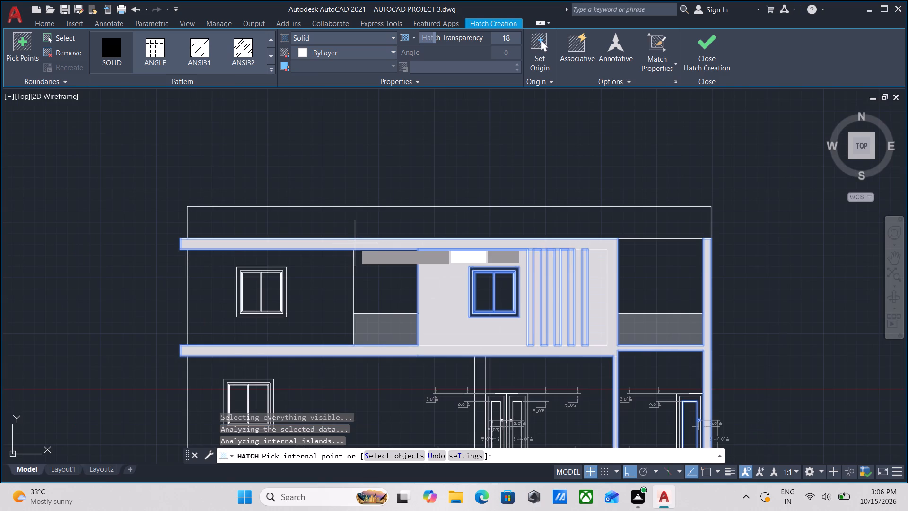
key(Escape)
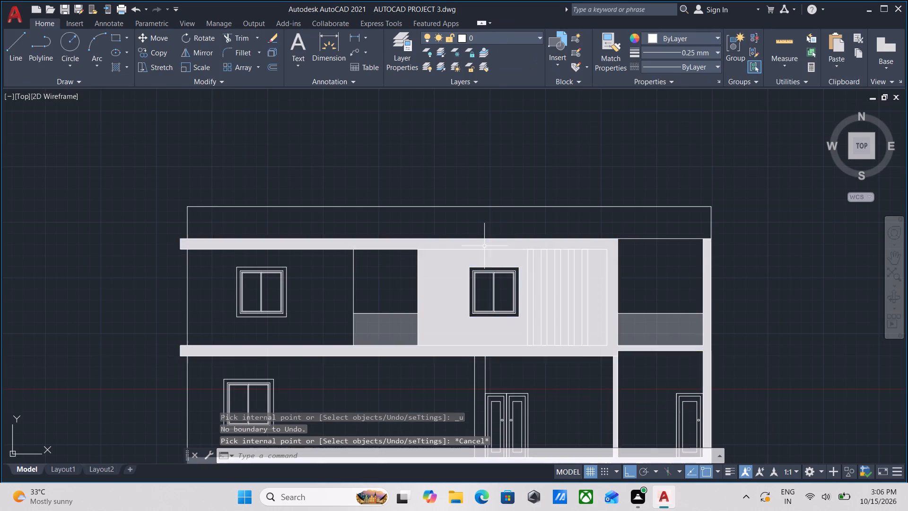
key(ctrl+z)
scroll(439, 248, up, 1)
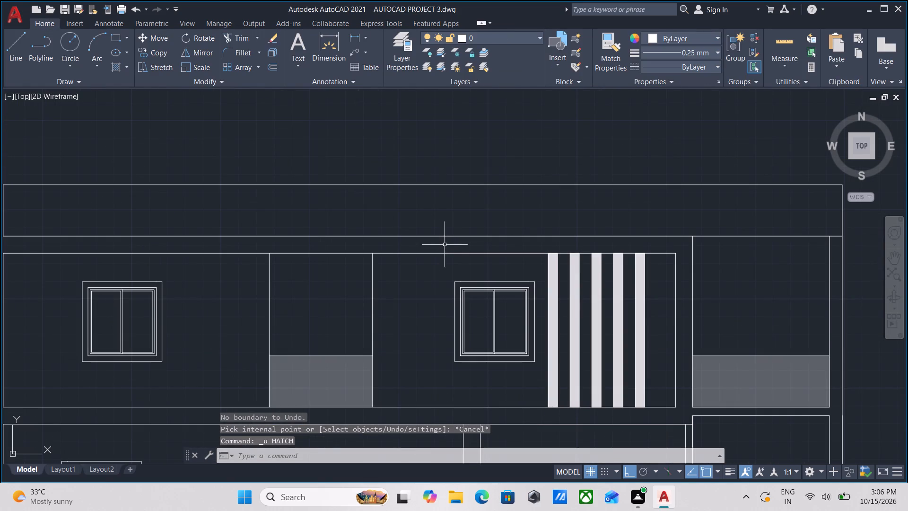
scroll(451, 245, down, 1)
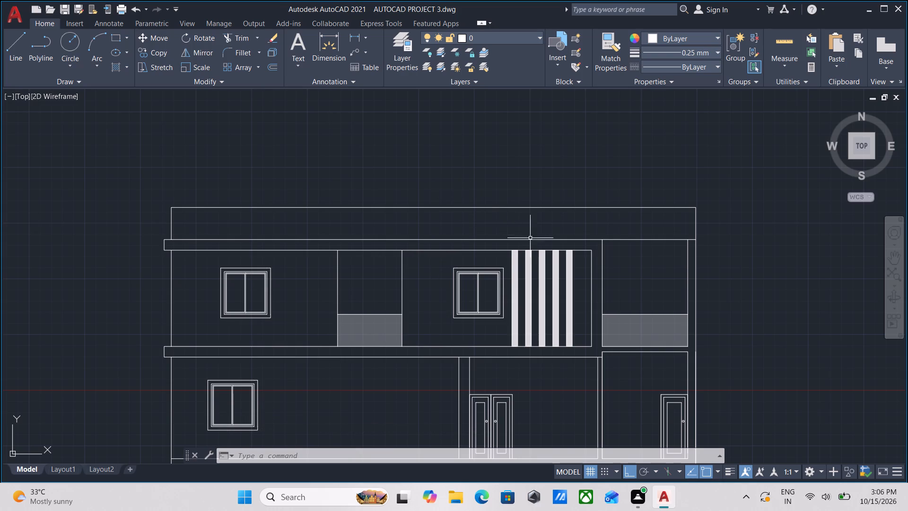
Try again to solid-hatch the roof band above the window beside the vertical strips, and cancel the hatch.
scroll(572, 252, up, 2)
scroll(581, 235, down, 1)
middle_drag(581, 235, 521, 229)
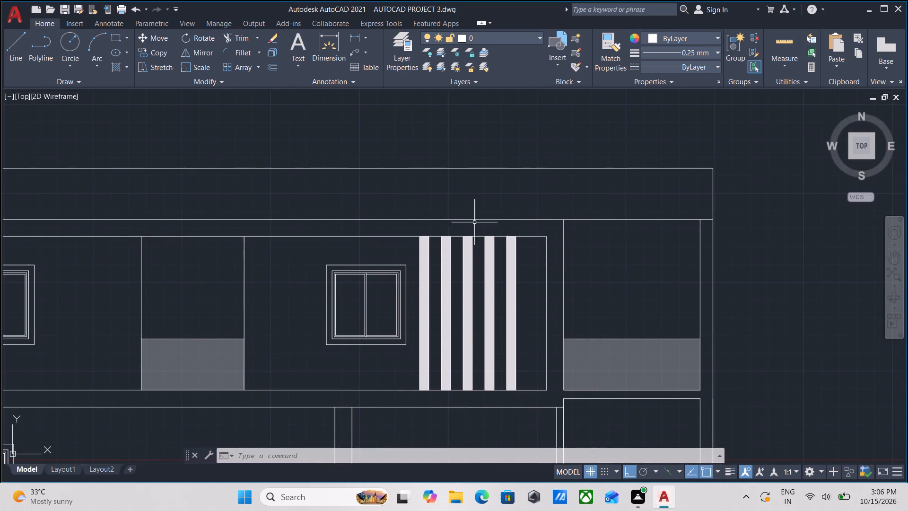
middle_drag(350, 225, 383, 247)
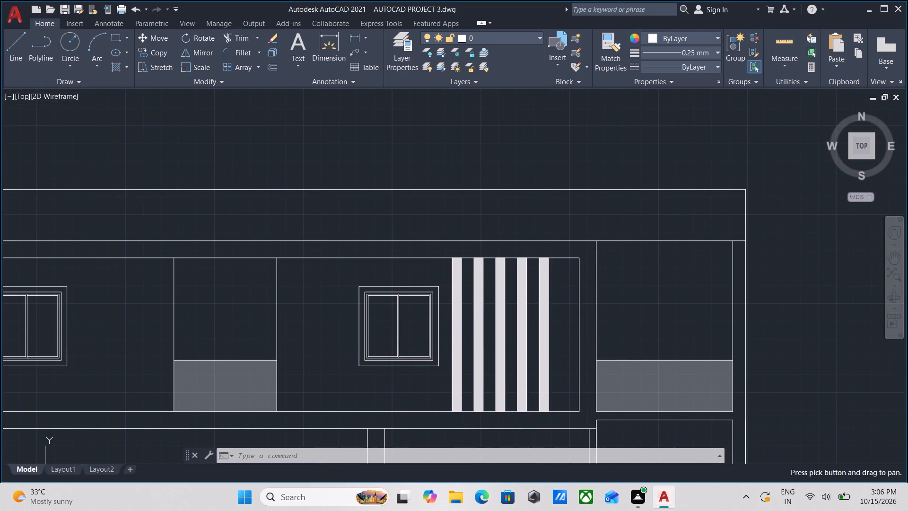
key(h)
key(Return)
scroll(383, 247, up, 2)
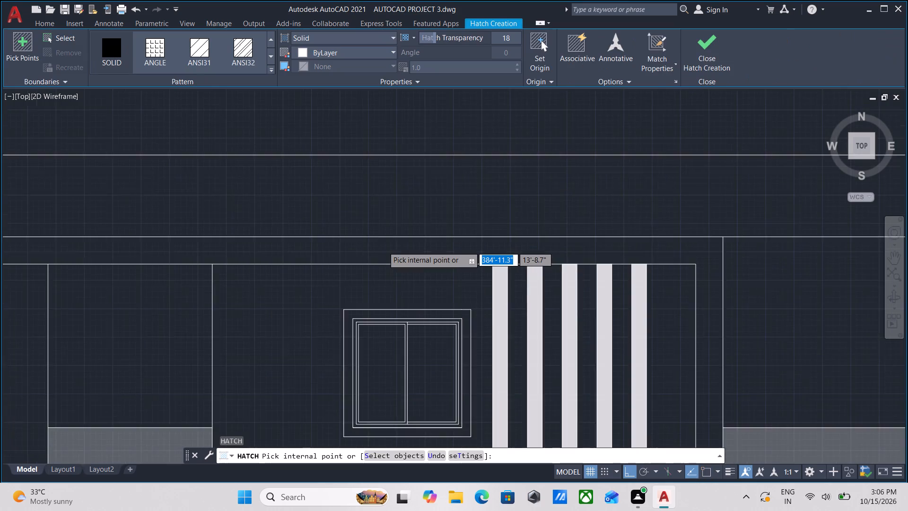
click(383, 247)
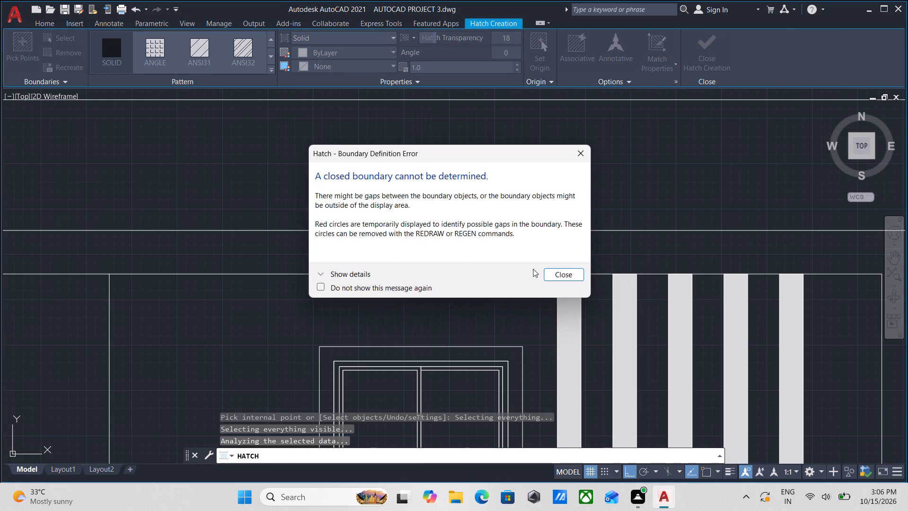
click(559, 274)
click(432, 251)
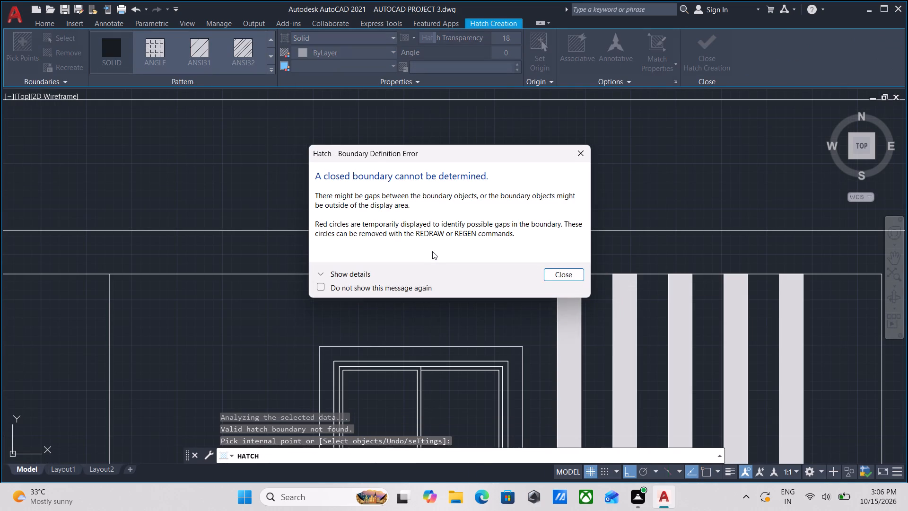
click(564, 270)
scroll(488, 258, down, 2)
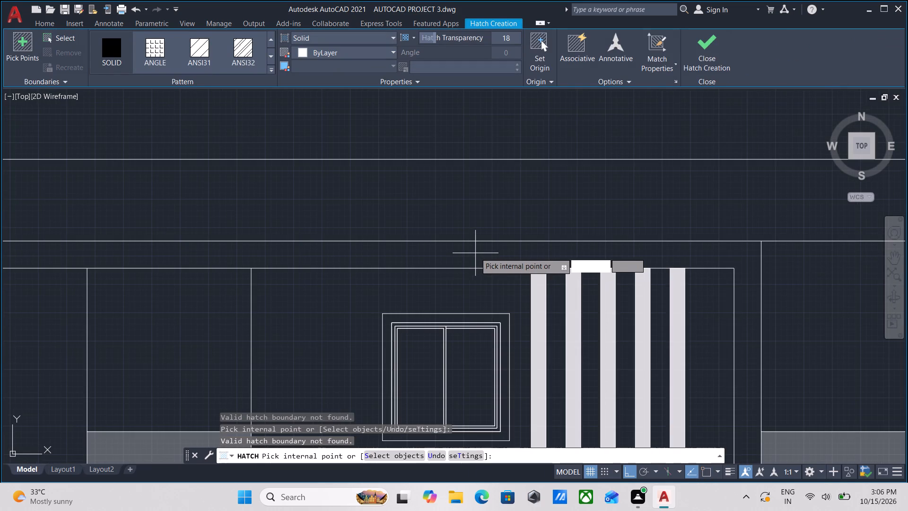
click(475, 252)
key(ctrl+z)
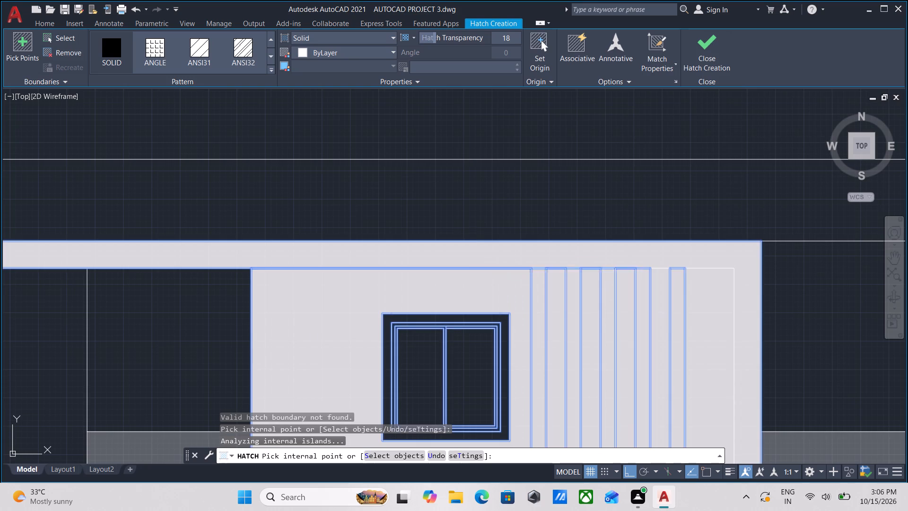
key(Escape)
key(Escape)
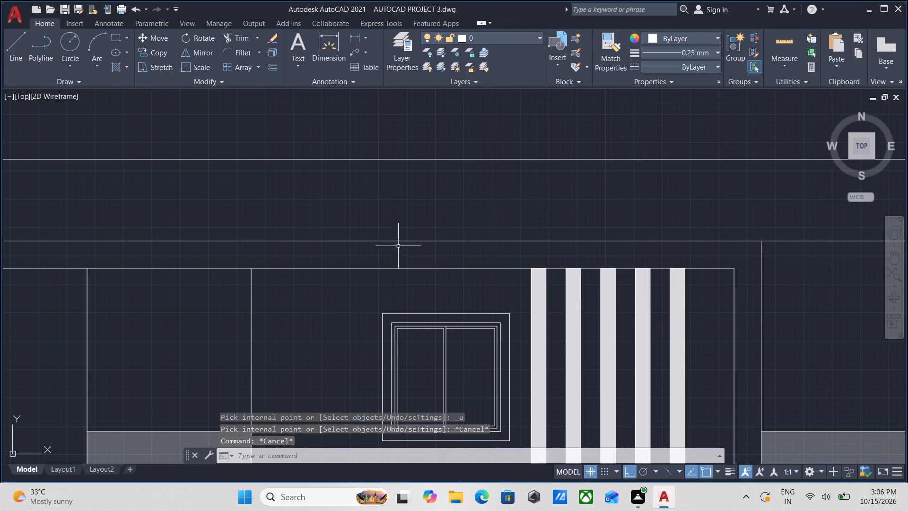
Examine the lines bounding the roof band and the narrow vertical band beside the right balcony.
scroll(380, 251, down, 1)
key(Escape)
click(378, 224)
click(357, 275)
scroll(370, 269, down, 1)
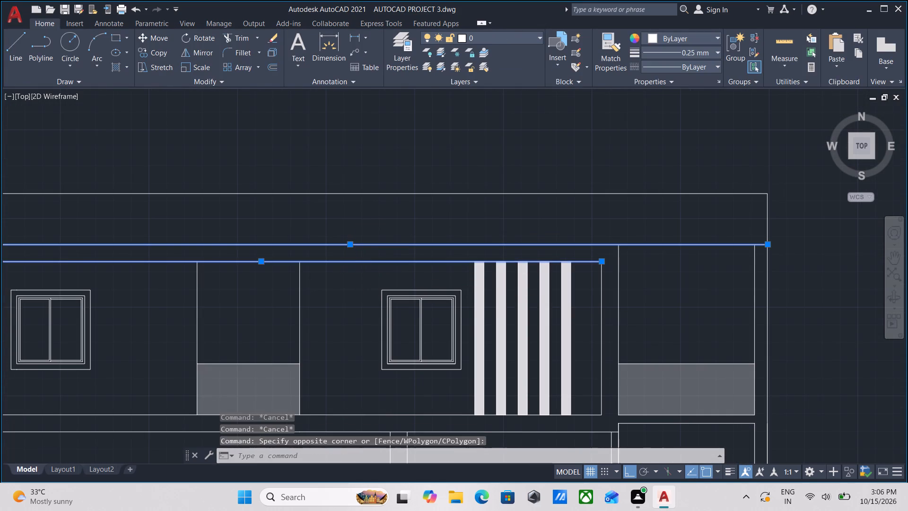
key(Escape)
scroll(549, 272, up, 2)
click(527, 272)
click(458, 305)
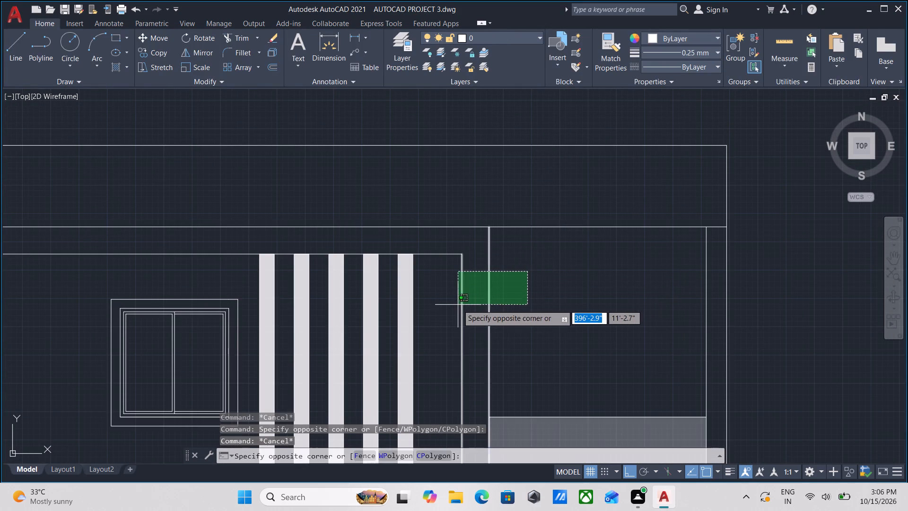
scroll(316, 248, down, 1)
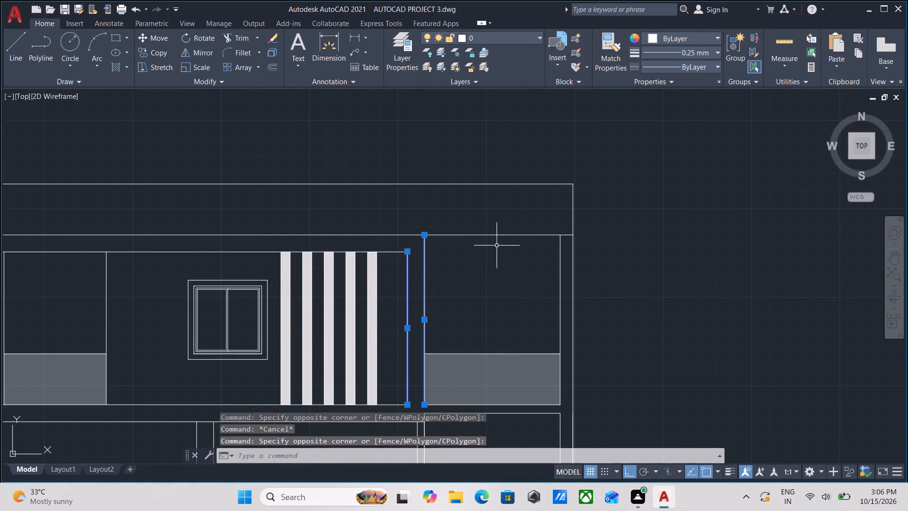
scroll(498, 245, up, 2)
key(Escape)
click(499, 248)
click(419, 174)
key(Escape)
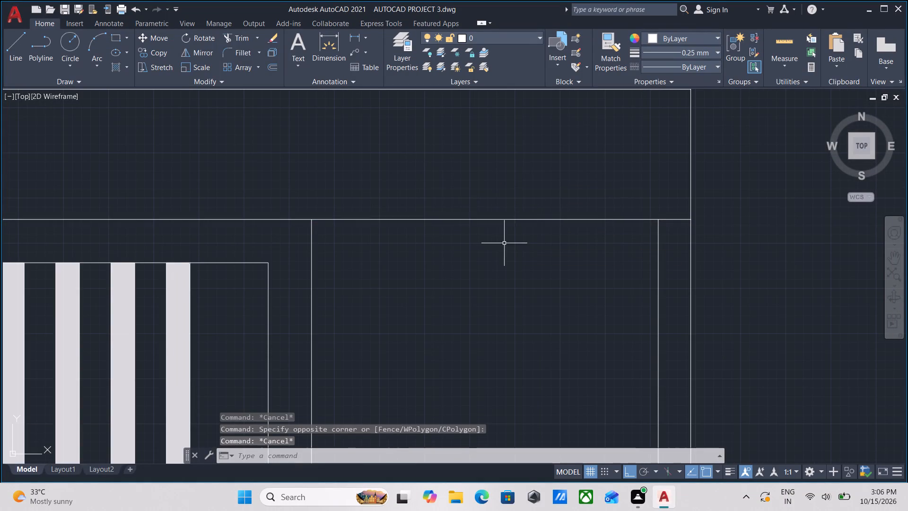
Shorten the roof band's upper line to about 40'-4", ending at the vertical line on the right balcony's left edge.
scroll(504, 243, down, 2)
click(504, 243)
click(481, 212)
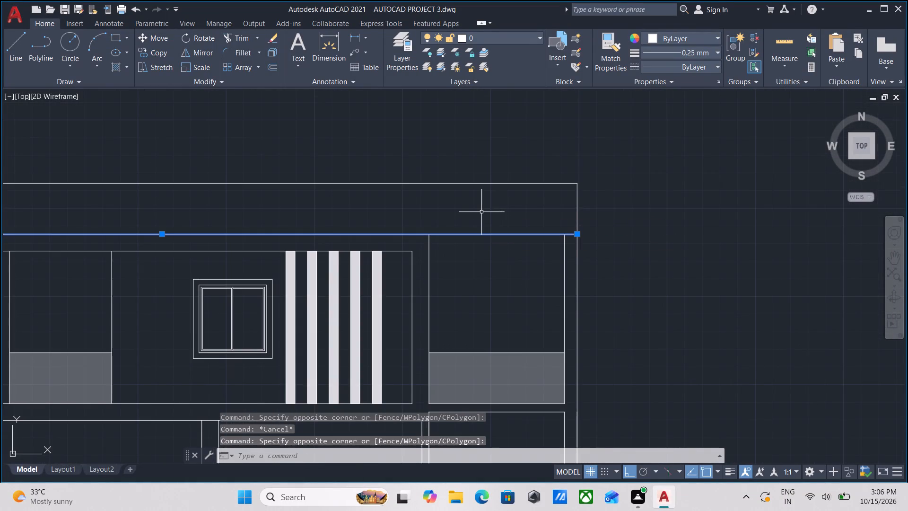
scroll(481, 212, down, 1)
scroll(539, 233, up, 2)
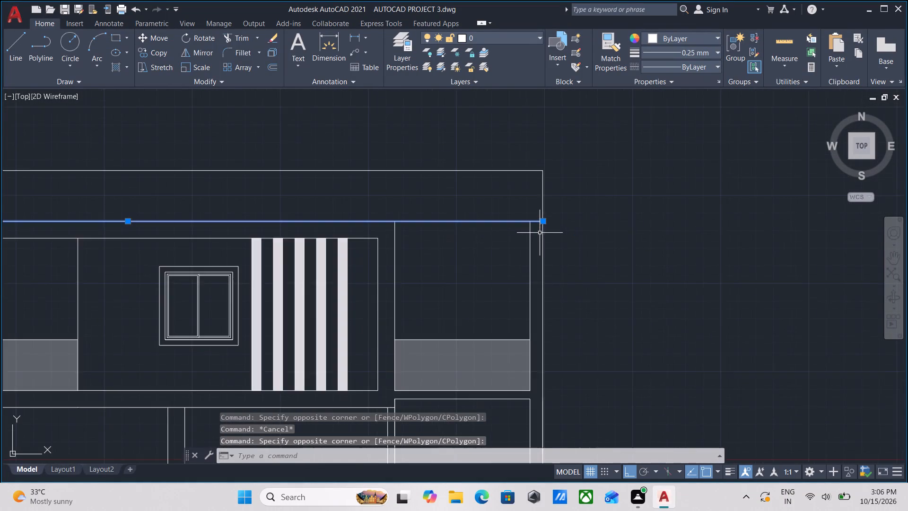
click(545, 215)
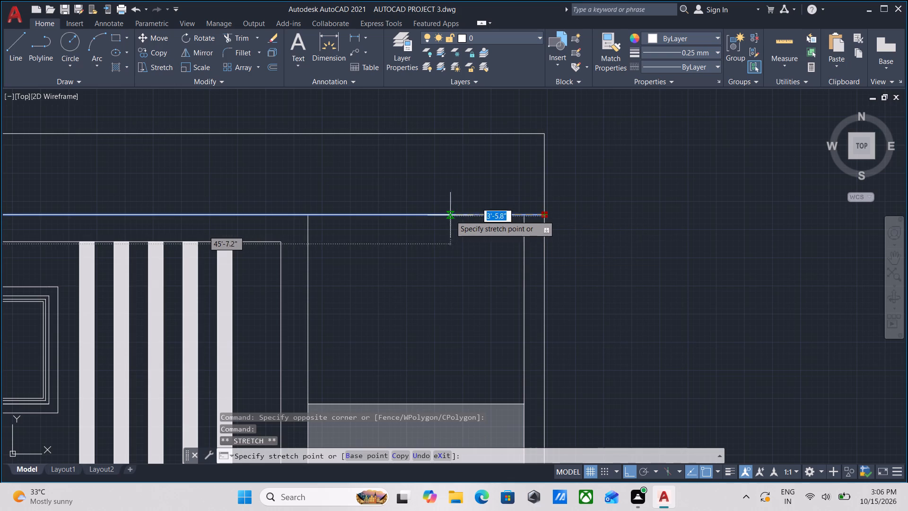
click(309, 216)
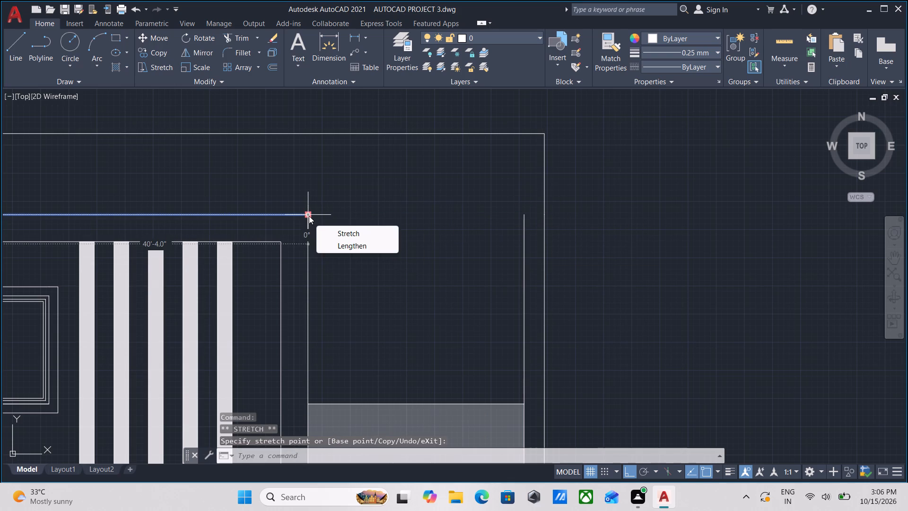
scroll(309, 216, down, 2)
key(Escape)
scroll(309, 215, down, 2)
click(322, 193)
key(Escape)
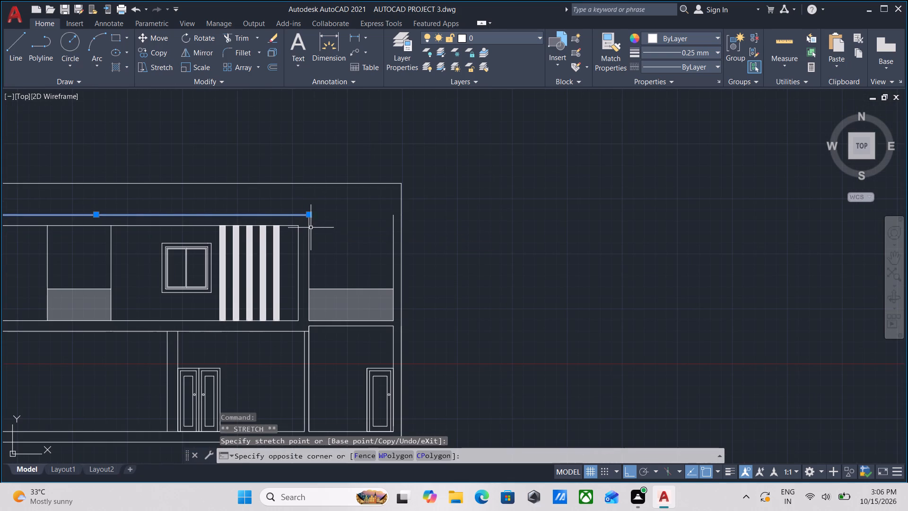
key(Escape)
Select the roof band's upper and lower lines and the two vertical lines between the strips and the right balcony.
scroll(319, 239, up, 1)
click(314, 248)
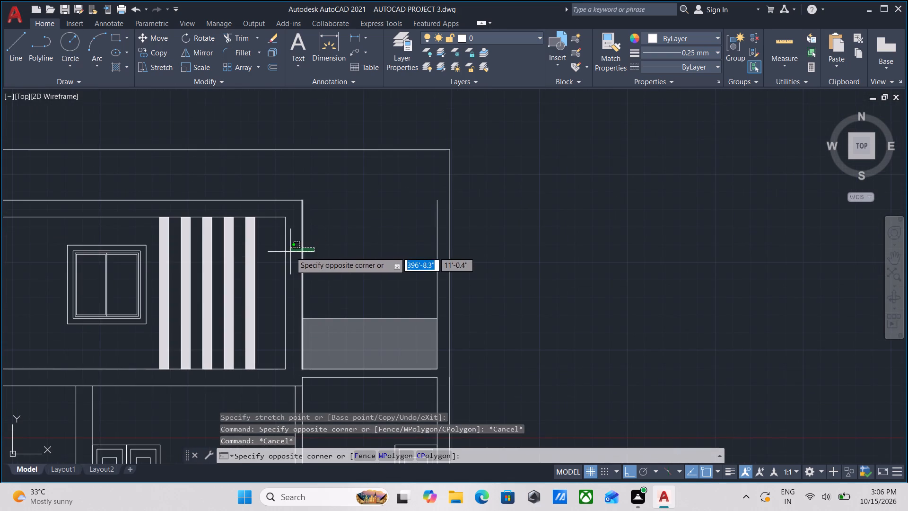
click(290, 252)
scroll(290, 260, up, 2)
click(290, 259)
click(272, 253)
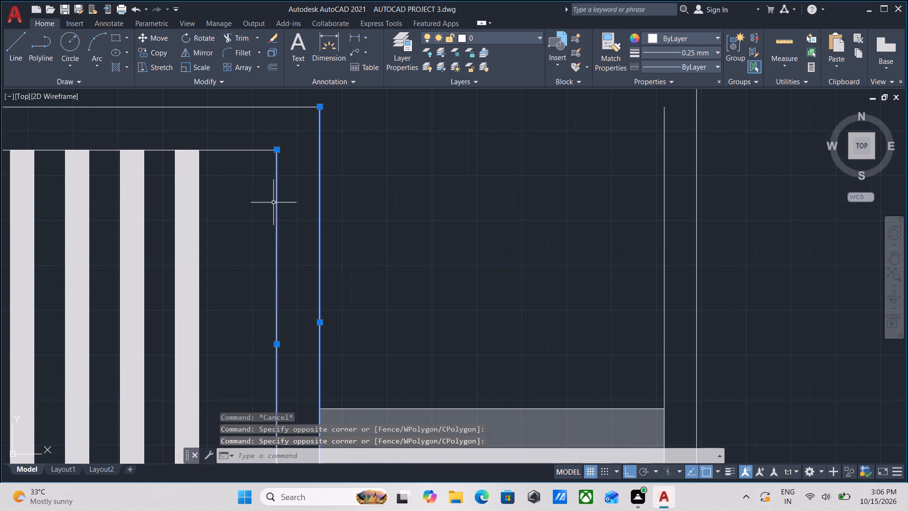
middle_drag(273, 203, 326, 217)
click(312, 187)
click(297, 141)
scroll(305, 147, down, 3)
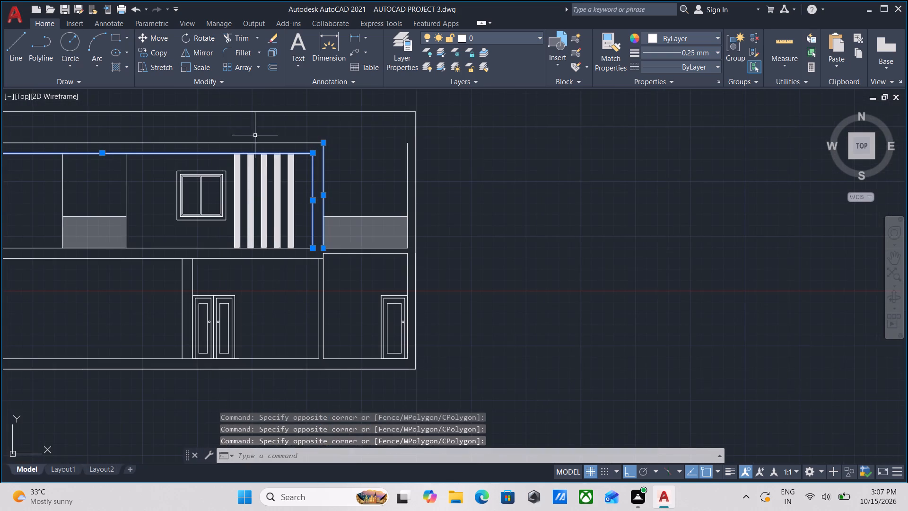
middle_drag(248, 131, 308, 138)
scroll(235, 147, up, 1)
click(249, 161)
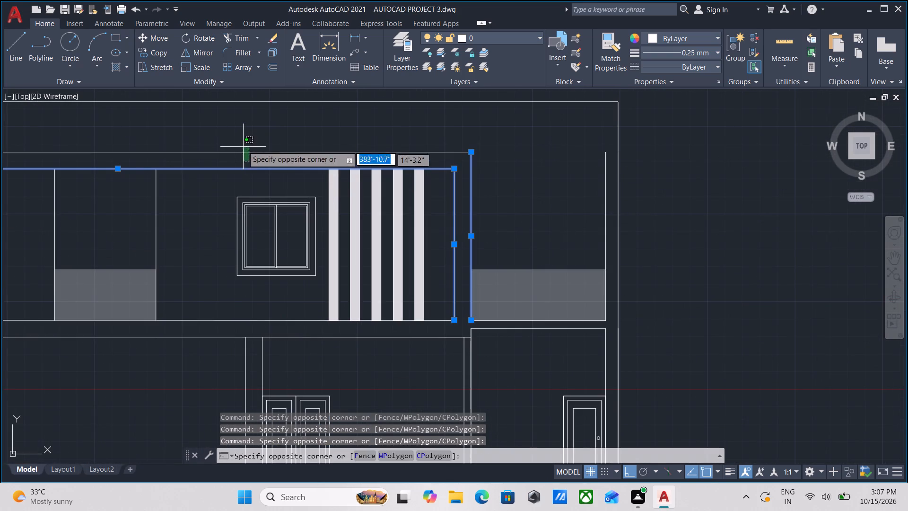
click(242, 139)
Add the roof band's short left end line and short upper-left segment to the selection.
scroll(239, 145, down, 1)
middle_drag(241, 144, 396, 134)
middle_drag(164, 253, 177, 252)
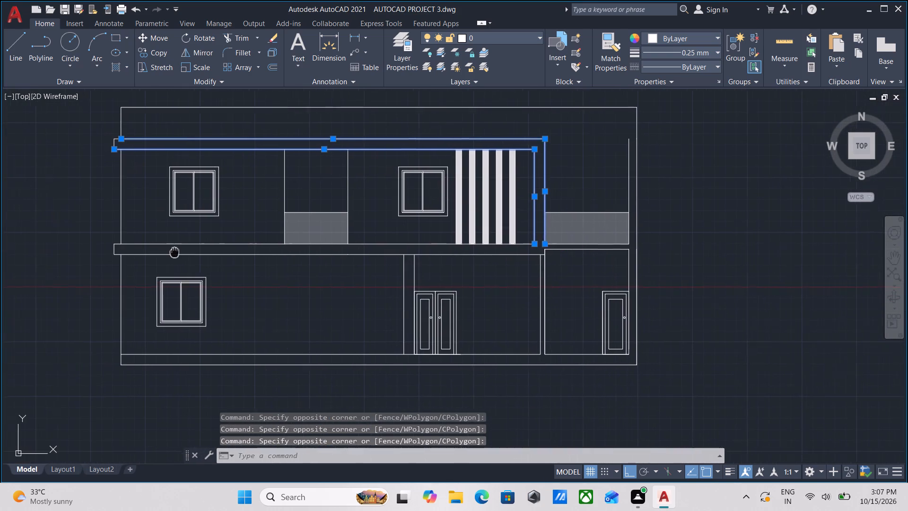
middle_drag(177, 252, 277, 263)
scroll(277, 263, down, 1)
scroll(213, 253, up, 2)
scroll(269, 139, up, 2)
middle_drag(270, 138, 238, 289)
scroll(254, 220, up, 1)
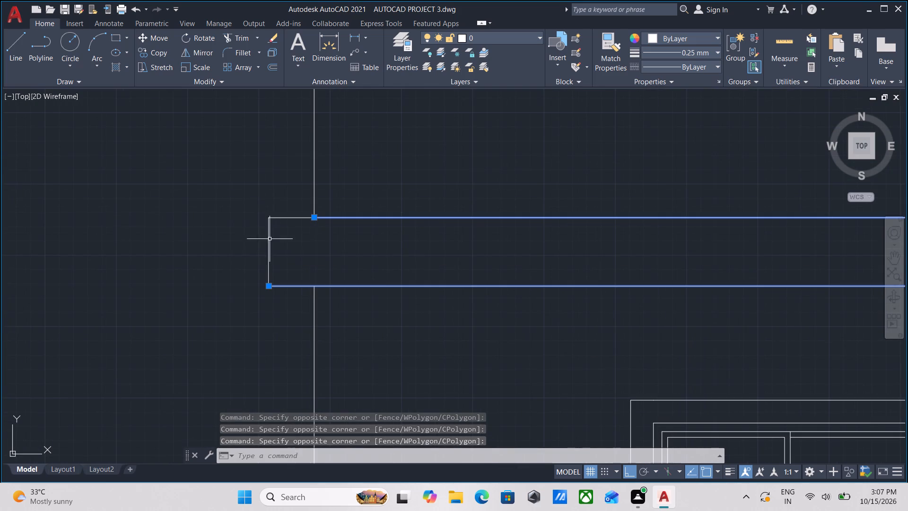
click(292, 250)
click(246, 244)
scroll(275, 226, up, 2)
drag(298, 233, 299, 226)
click(279, 166)
scroll(280, 169, down, 4)
Add the floor band's left end line, short upper-left segment, upper line left of the central balcony and left lower line to the selection.
middle_drag(364, 255, 246, 151)
scroll(257, 188, down, 2)
middle_drag(266, 204, 243, 142)
scroll(294, 189, up, 2)
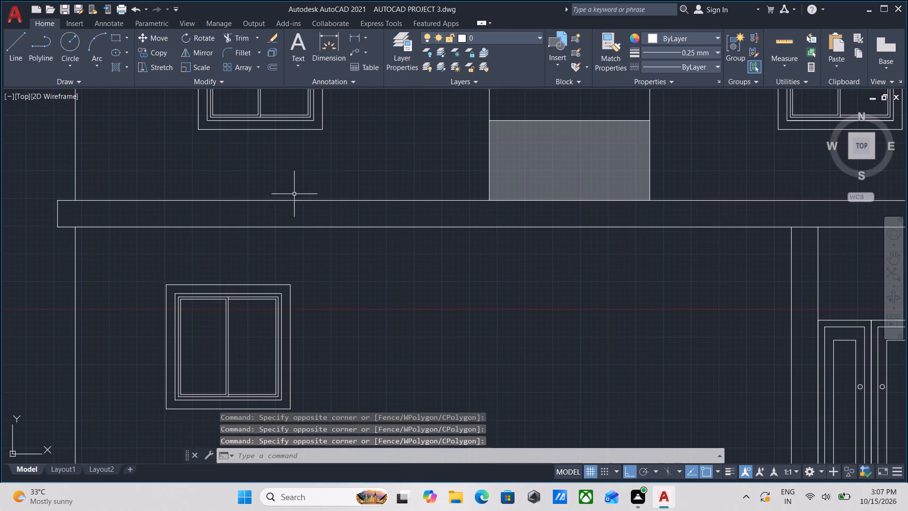
click(307, 206)
click(297, 186)
drag(67, 220, 64, 219)
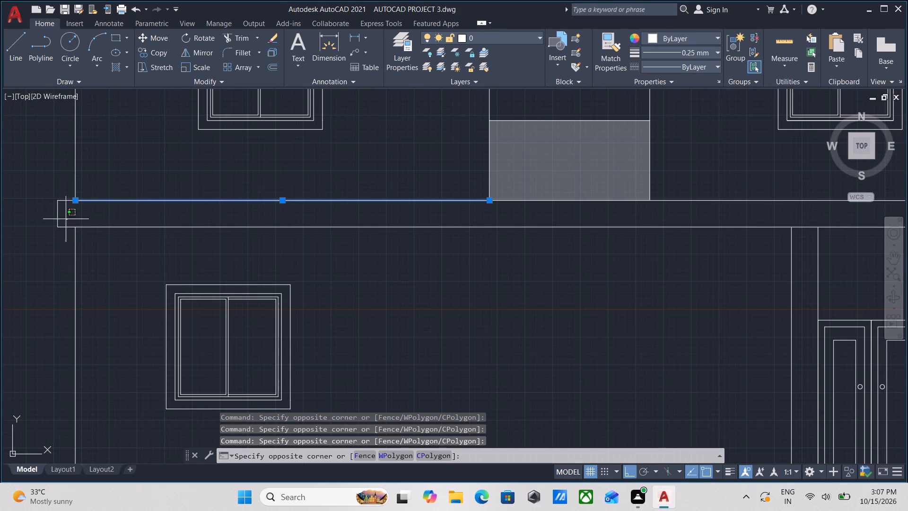
drag(64, 219, 46, 214)
click(26, 210)
scroll(56, 208, up, 3)
drag(101, 204, 103, 197)
click(93, 141)
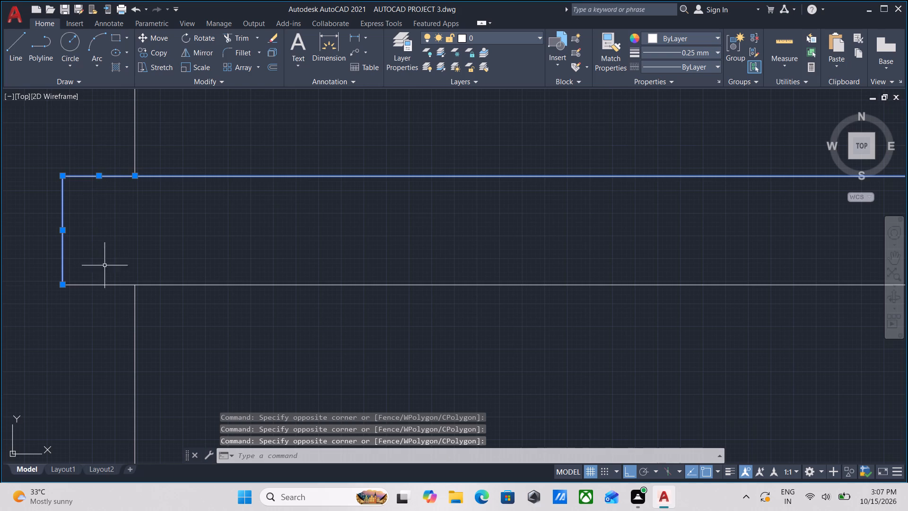
drag(97, 263, 96, 268)
click(88, 306)
Add the floor band's remaining lower line and the upper line from the central balcony to the vertical band to the selection.
scroll(205, 231, down, 3)
middle_drag(178, 239, 42, 265)
middle_drag(404, 271, 286, 275)
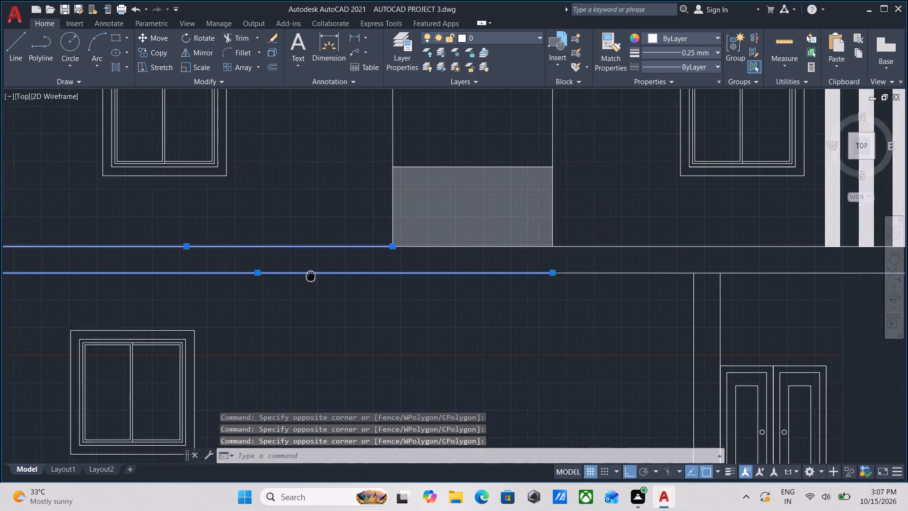
middle_drag(286, 275, 133, 280)
scroll(540, 282, up, 1)
click(565, 288)
click(557, 265)
scroll(557, 265, down, 1)
middle_drag(557, 265, 448, 304)
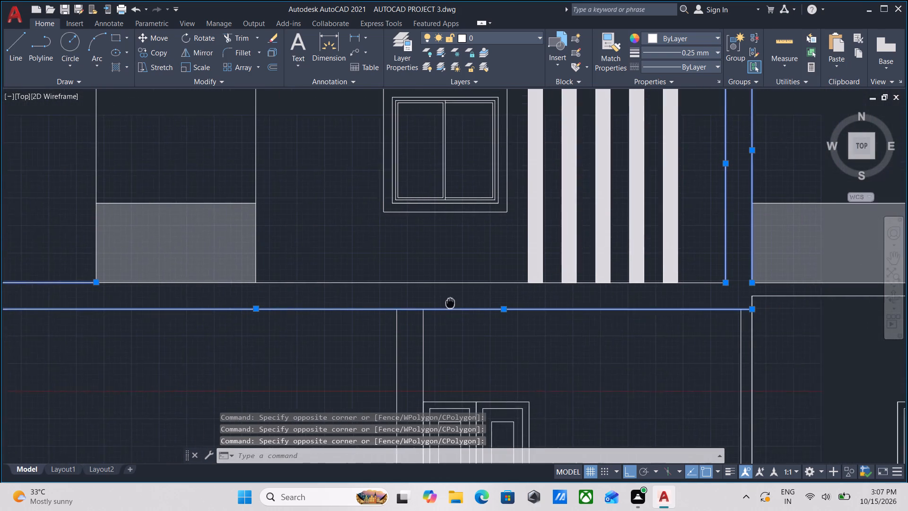
middle_drag(448, 304, 444, 306)
scroll(713, 313, up, 1)
middle_drag(722, 305, 580, 304)
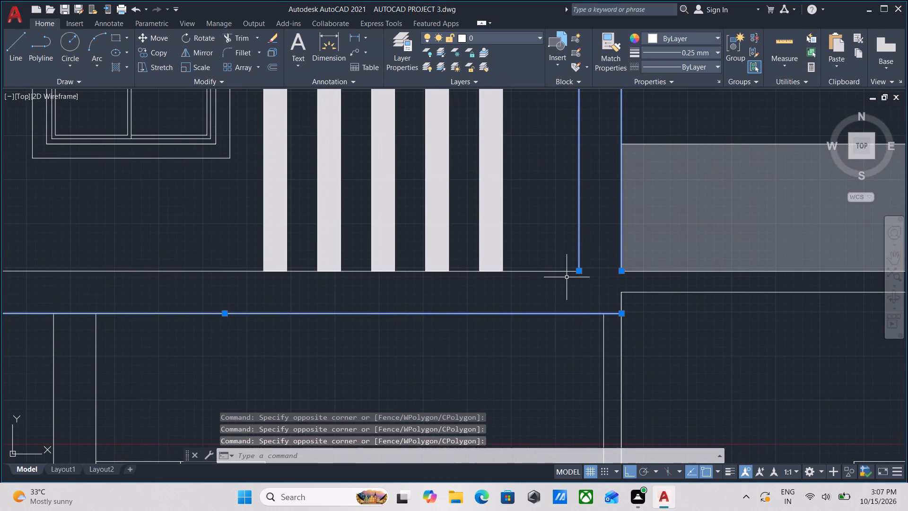
click(561, 279)
click(536, 251)
scroll(592, 271, down, 1)
middle_drag(577, 271, 533, 273)
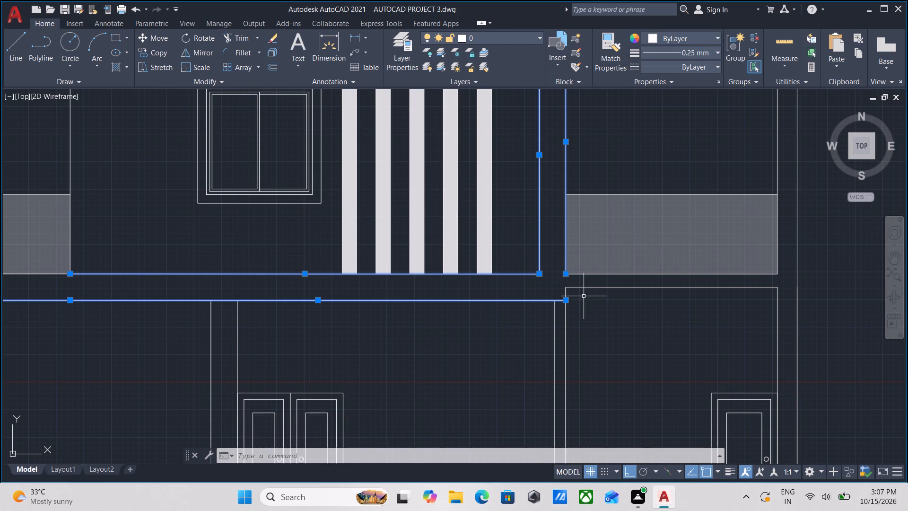
Stretch the lower end of the vertical line on the right balcony's left edge down to the floor band's lower-right corner.
scroll(584, 296, up, 2)
scroll(539, 239, up, 1)
click(539, 239)
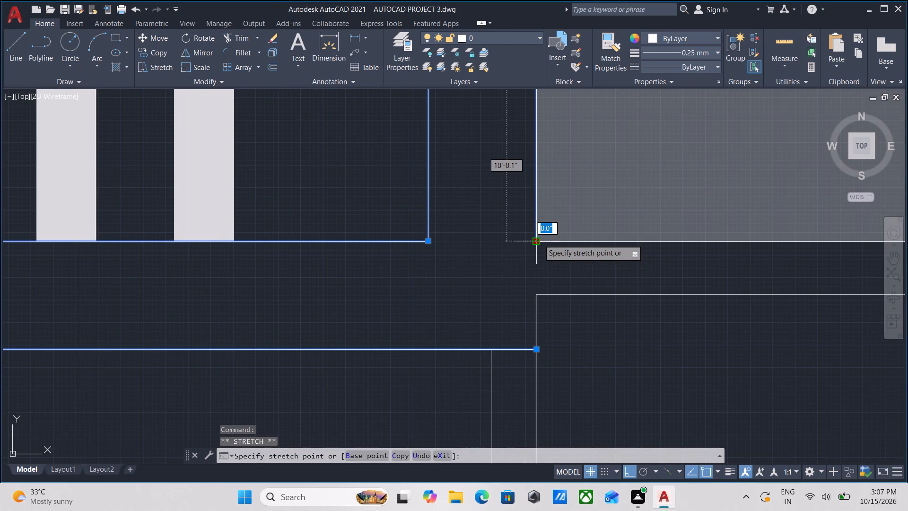
click(539, 348)
Join the selected roof band, vertical band and floor band lines into one polyline.
scroll(546, 315, down, 3)
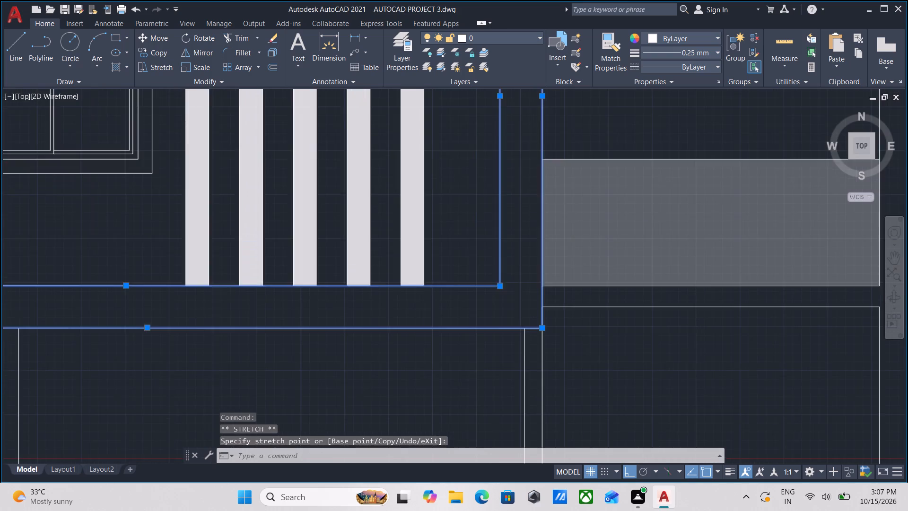
scroll(461, 313, down, 2)
middle_drag(460, 313, 464, 348)
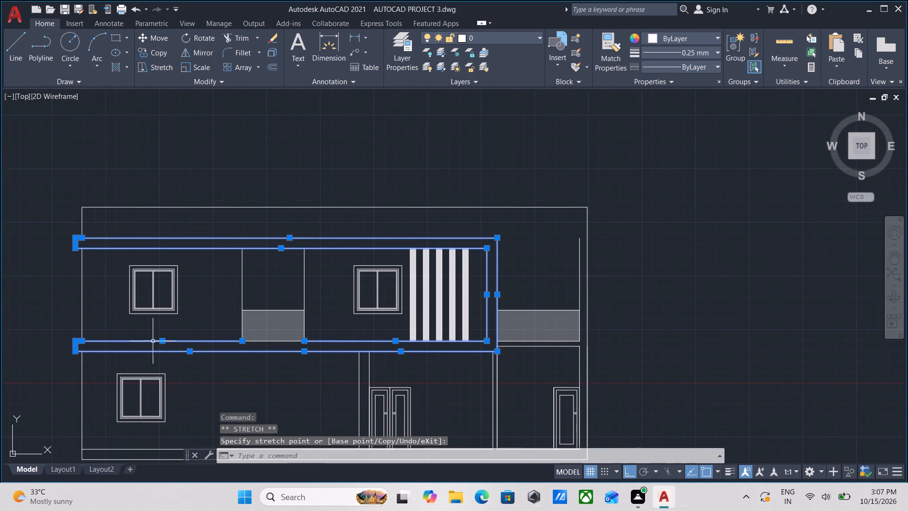
scroll(132, 344, up, 3)
scroll(85, 340, down, 1)
middle_drag(149, 345, 179, 350)
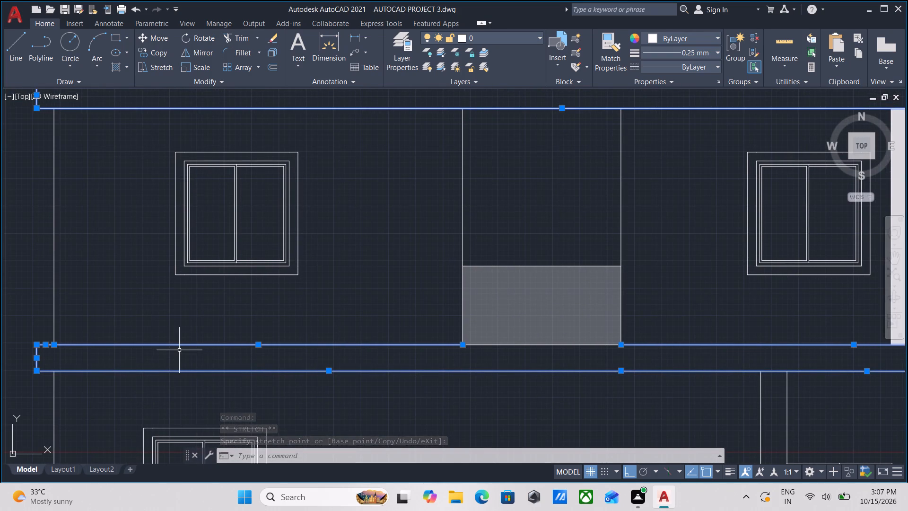
text(jo)
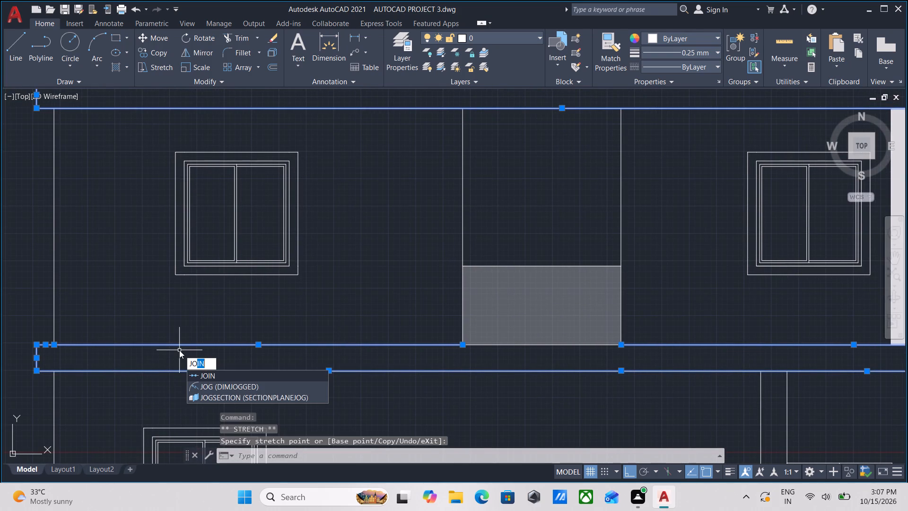
text(in)
key(Return)
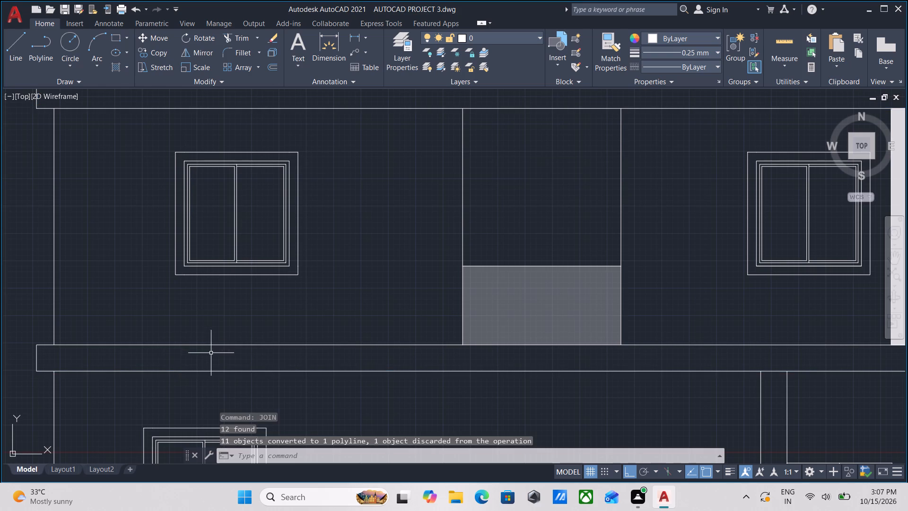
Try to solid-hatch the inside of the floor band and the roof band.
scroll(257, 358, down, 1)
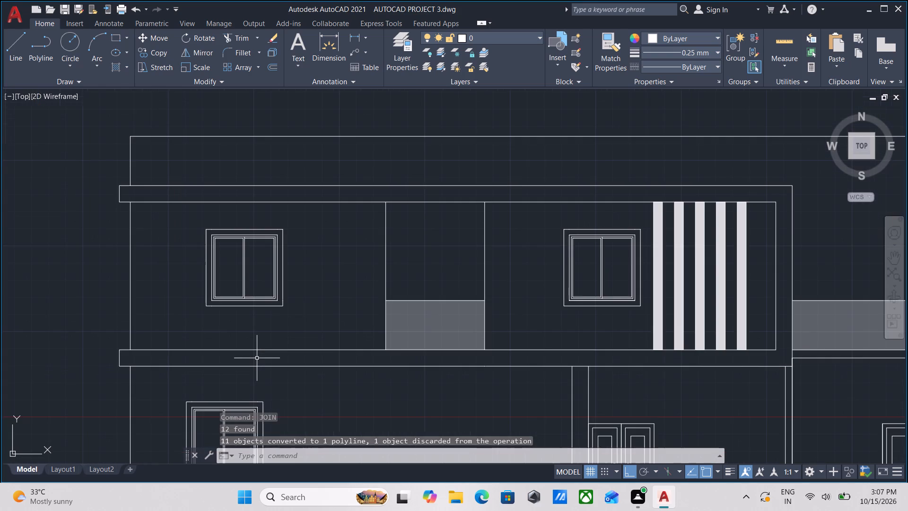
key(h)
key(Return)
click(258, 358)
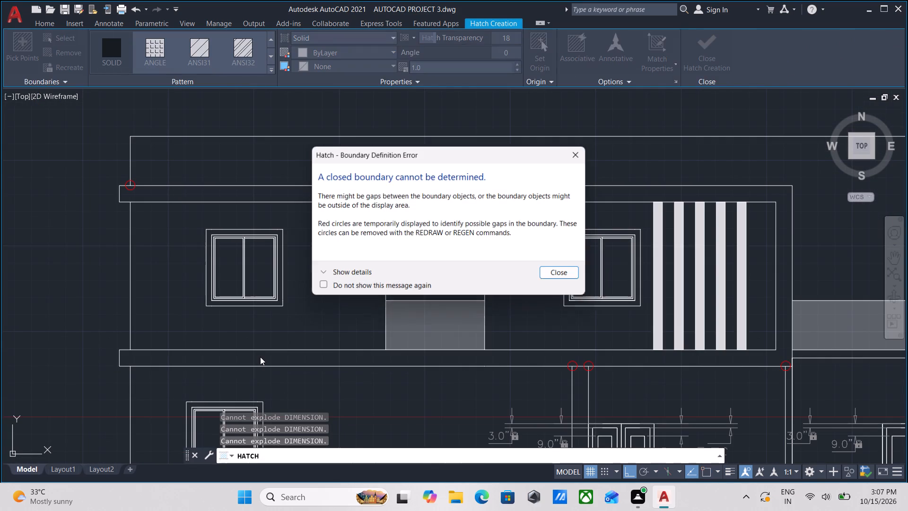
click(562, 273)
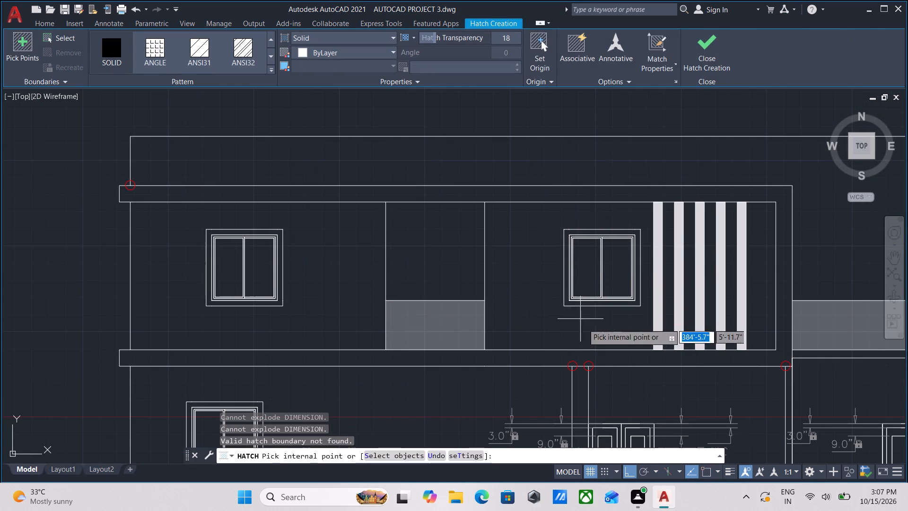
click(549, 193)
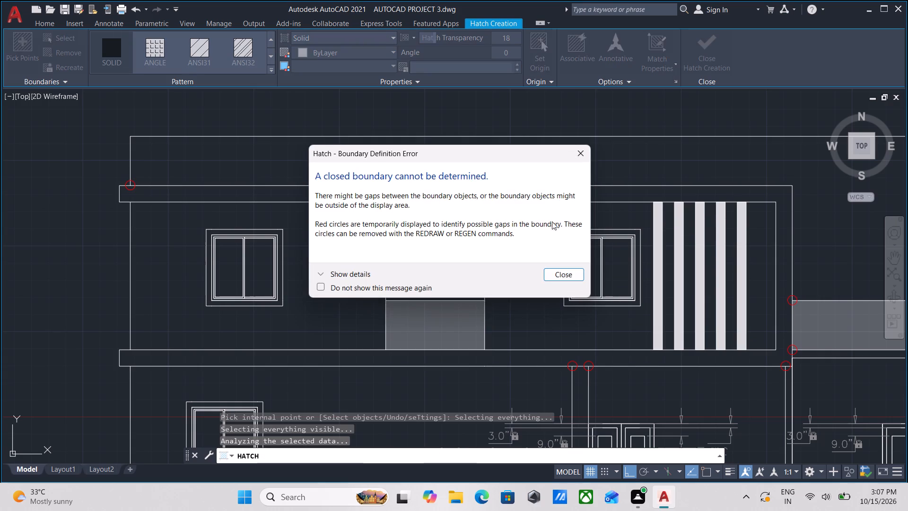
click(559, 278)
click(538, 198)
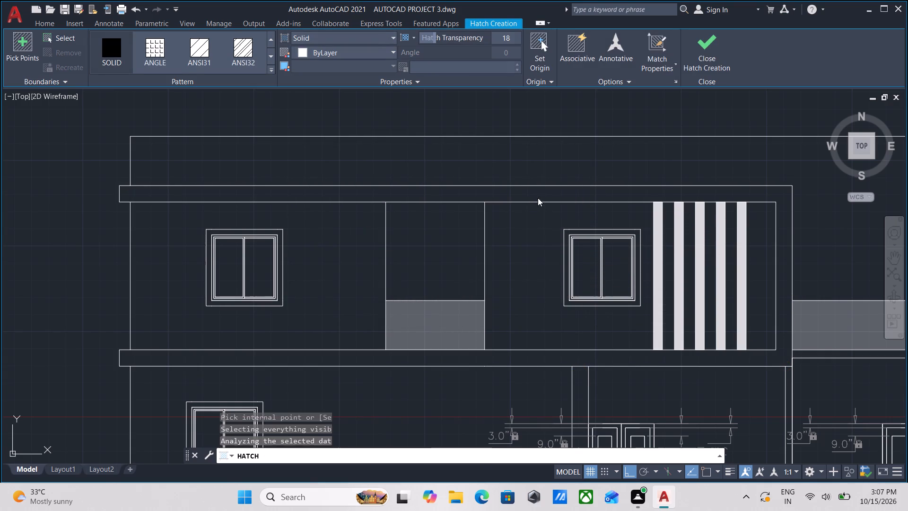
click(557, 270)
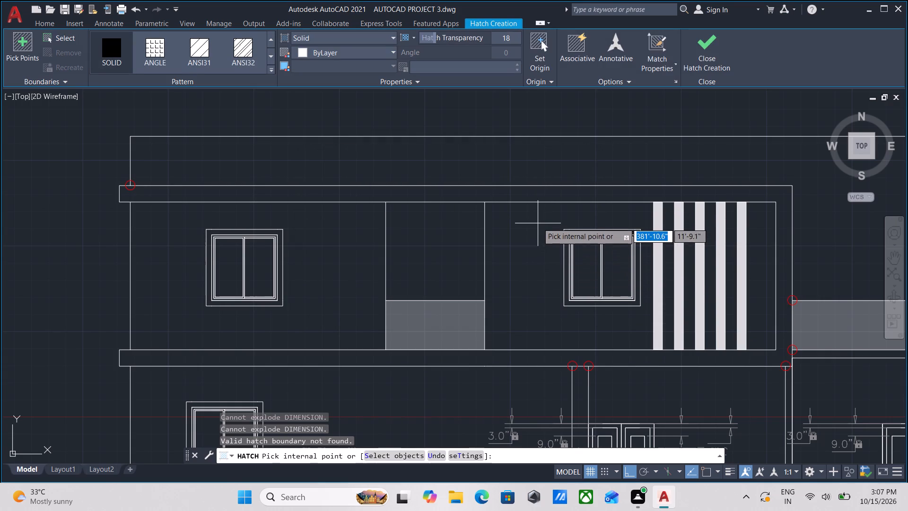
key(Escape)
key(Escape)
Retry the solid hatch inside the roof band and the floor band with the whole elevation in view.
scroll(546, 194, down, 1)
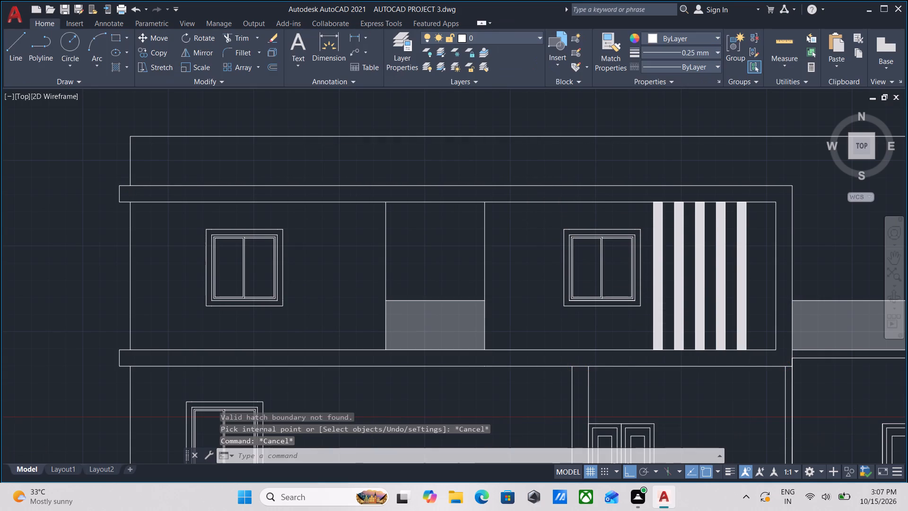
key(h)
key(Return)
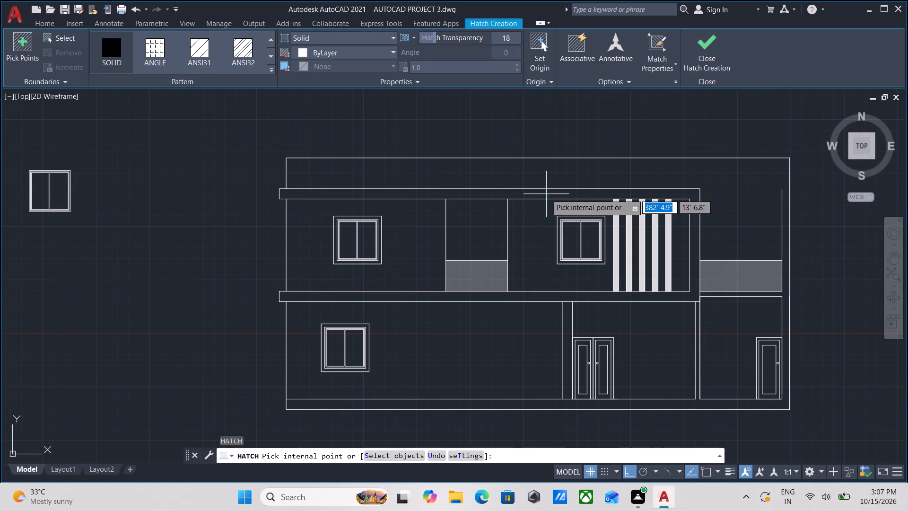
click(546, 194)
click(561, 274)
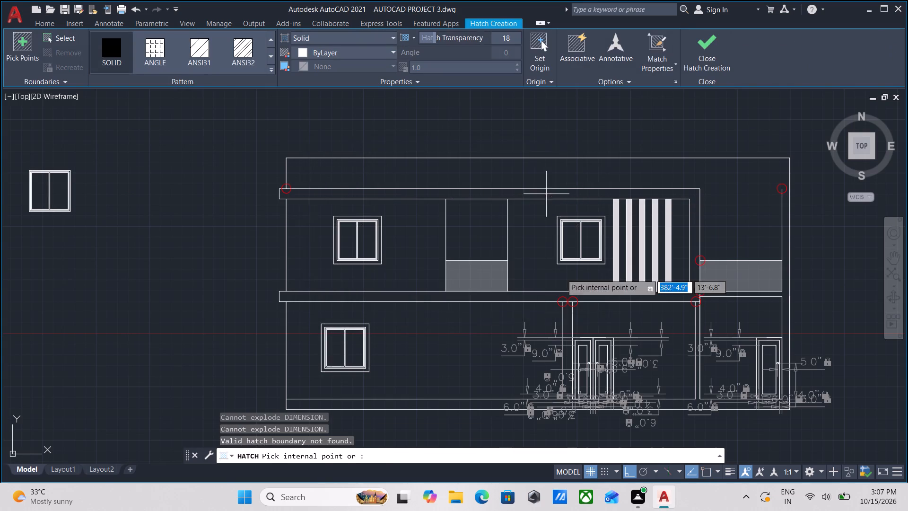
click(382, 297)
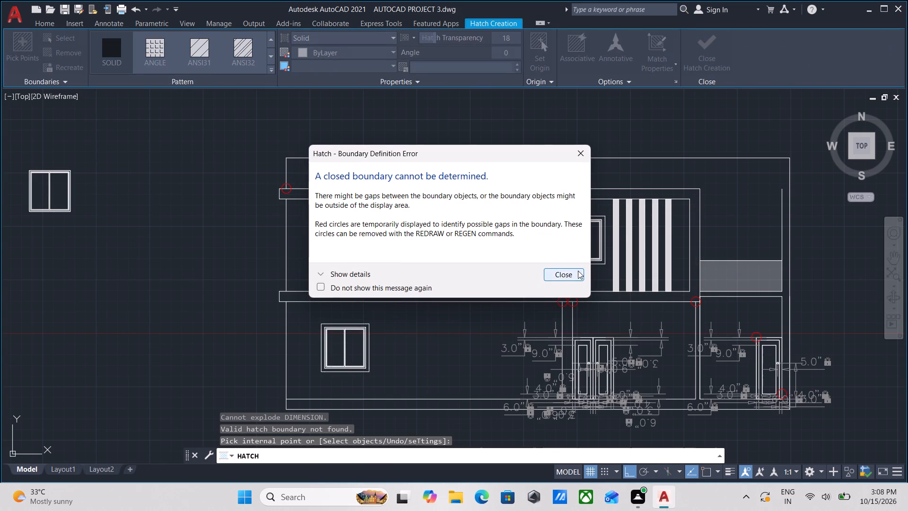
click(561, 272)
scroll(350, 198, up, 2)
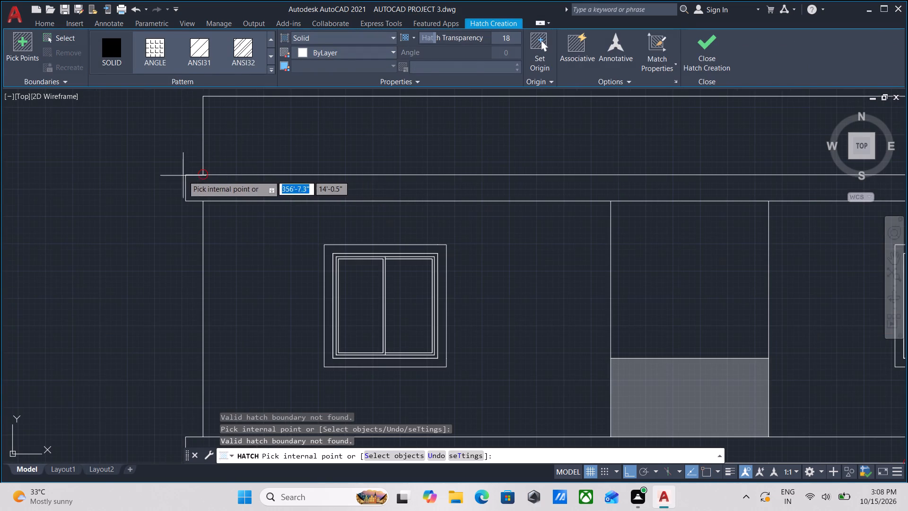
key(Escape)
Examine the extent of the joined band outline, starting from the roof band's upper-left corner.
scroll(208, 176, up, 2)
click(286, 156)
click(261, 208)
scroll(303, 207, down, 4)
right_click(312, 202)
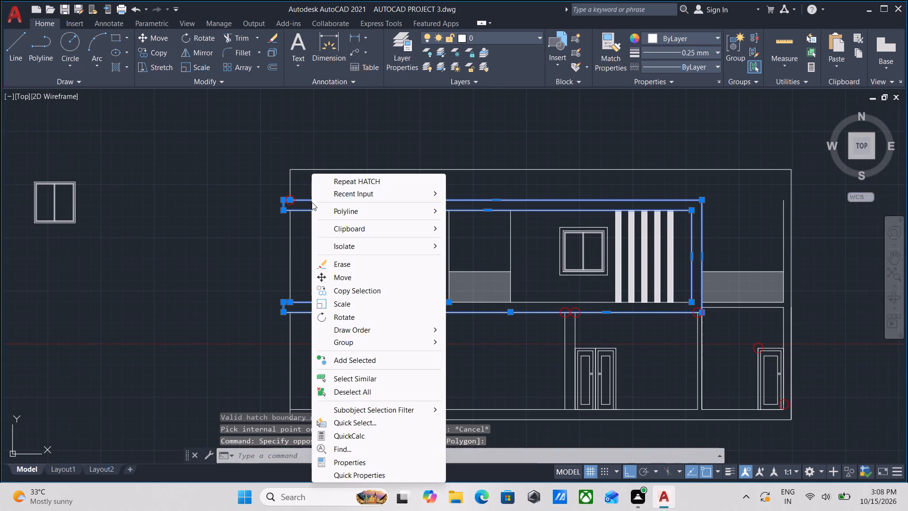
key(Escape)
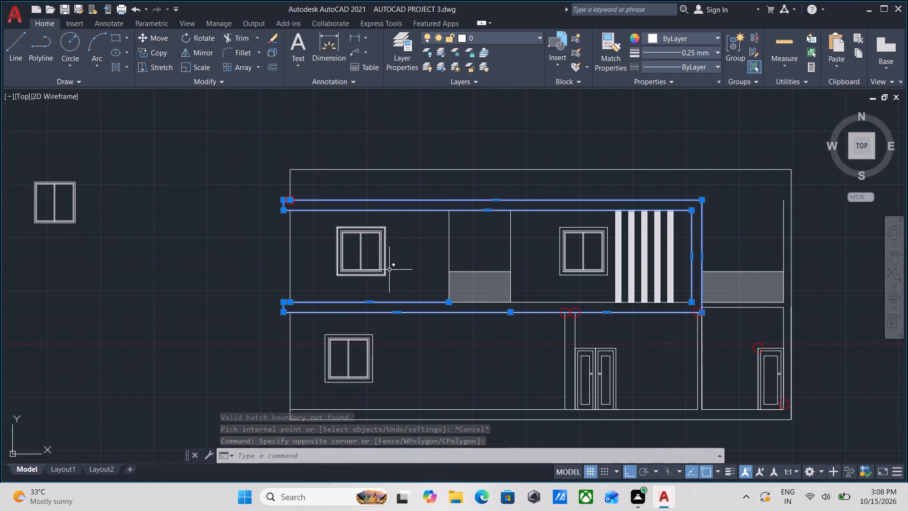
scroll(395, 274, up, 2)
middle_drag(487, 298, 320, 233)
key(Escape)
Examine which floor band lines around the central balcony belong to the joined outline.
click(597, 280)
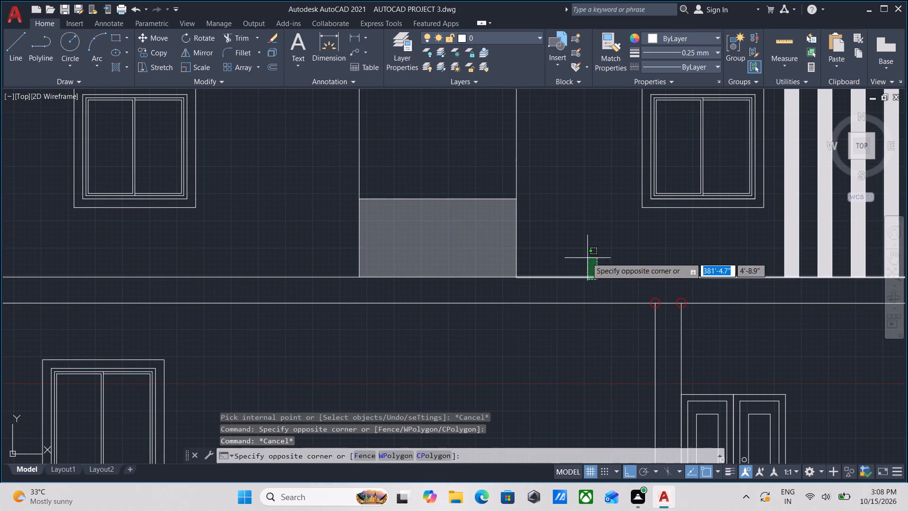
click(584, 253)
middle_drag(640, 273, 546, 276)
scroll(597, 272, down, 1)
key(Escape)
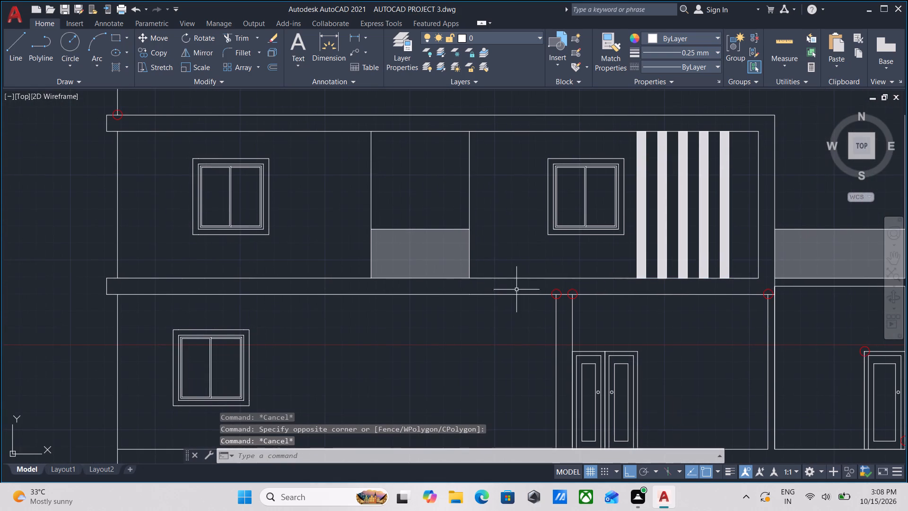
click(510, 282)
click(500, 266)
click(462, 307)
click(435, 282)
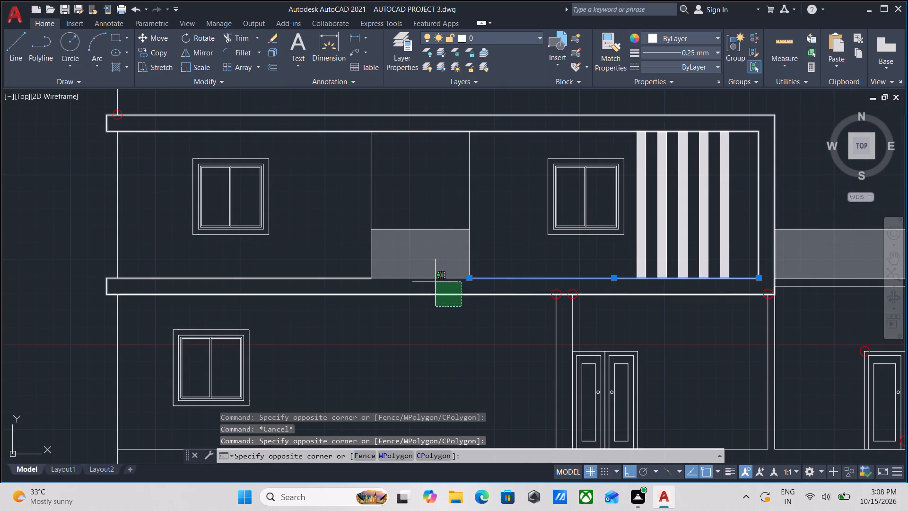
key(Escape)
click(468, 308)
click(460, 294)
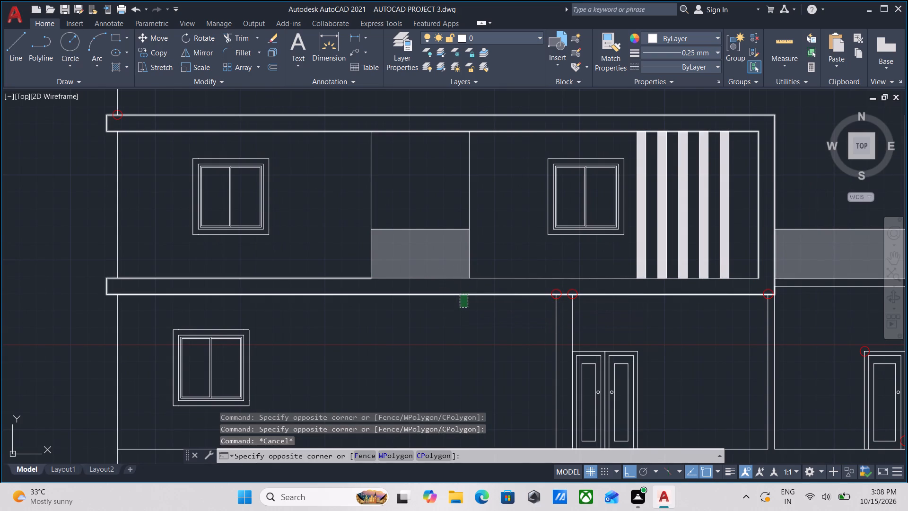
key(Escape)
click(550, 284)
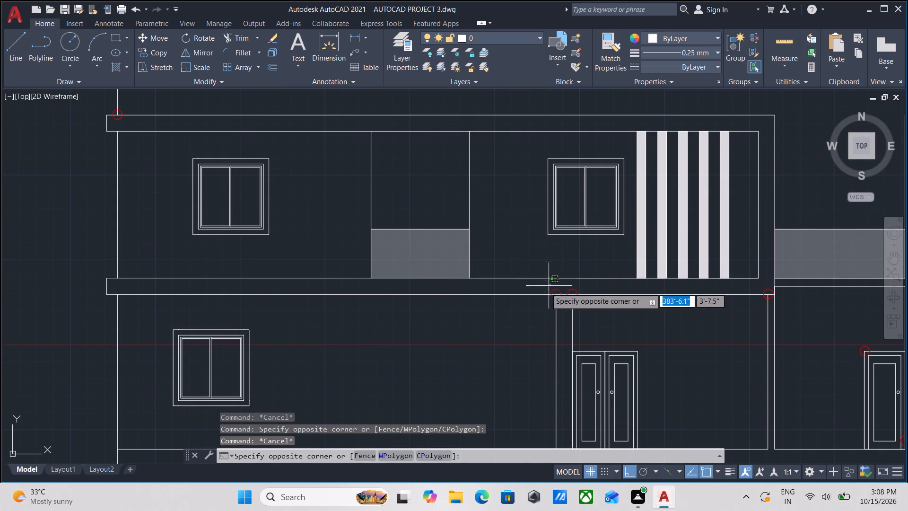
key(Escape)
Stretch the upper floor band line from the central balcony's lower right corner to its lower left corner.
click(521, 302)
click(502, 284)
click(516, 283)
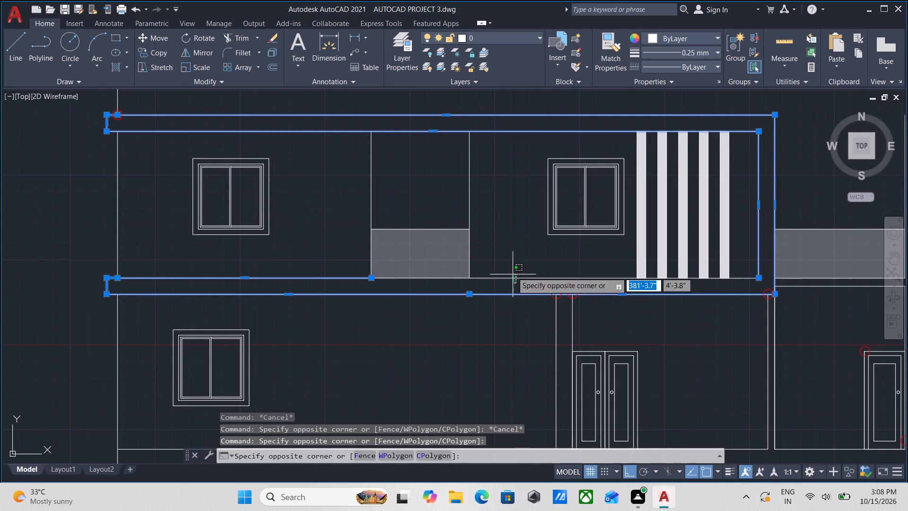
click(509, 263)
scroll(445, 281, up, 2)
click(424, 279)
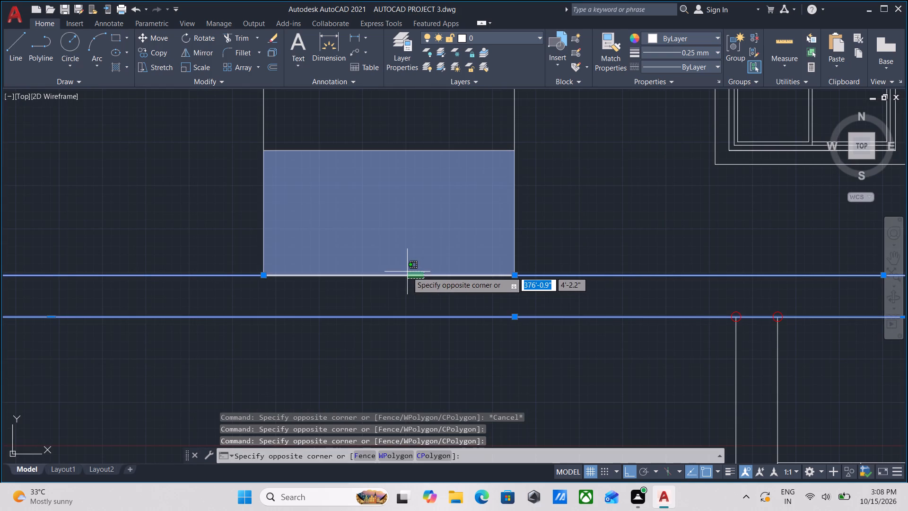
key(Escape)
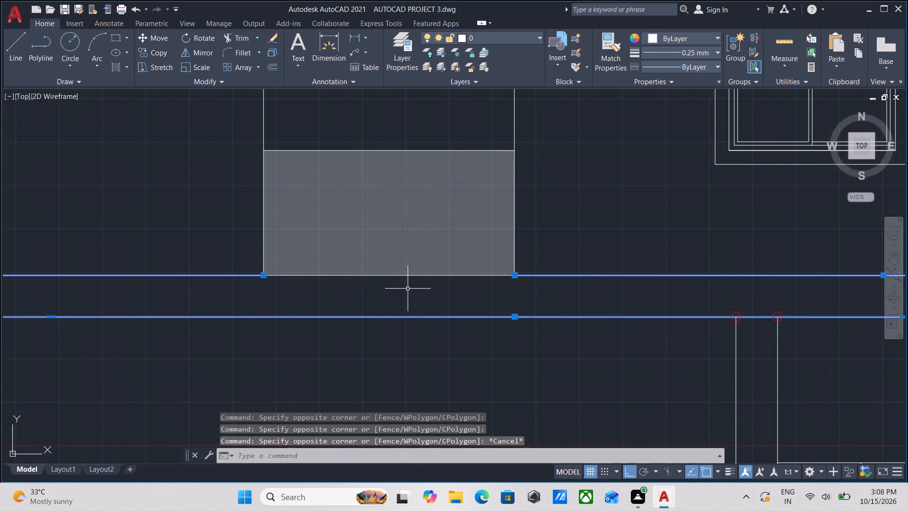
click(516, 275)
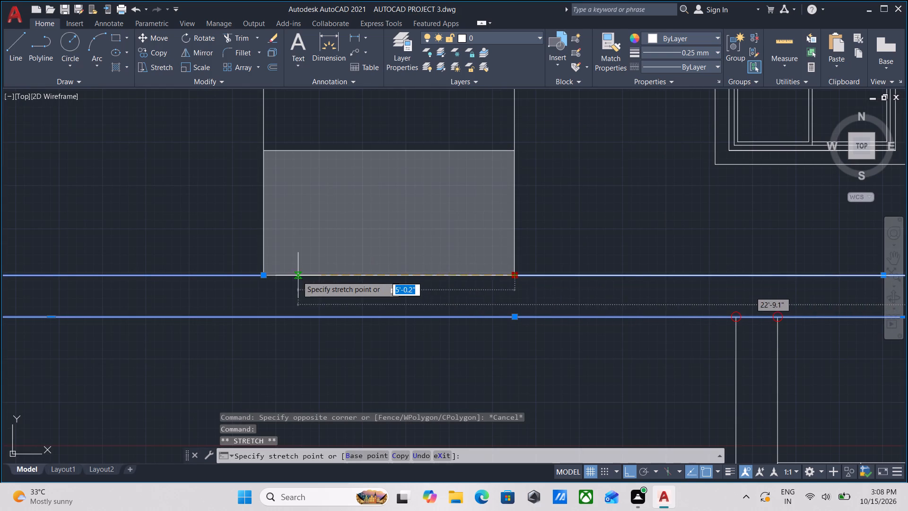
click(264, 277)
key(Escape)
scroll(264, 277, down, 3)
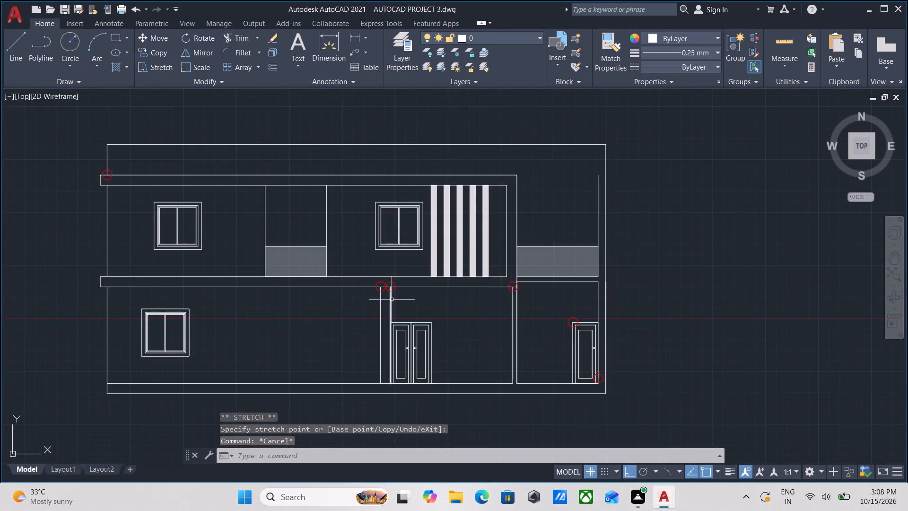
Join the extended upper floor band line with the rest of the roof, vertical and floor band outline.
scroll(383, 287, up, 2)
key(Escape)
drag(357, 274, 352, 270)
click(342, 254)
scroll(342, 254, down, 1)
middle_drag(282, 282, 426, 314)
click(285, 298)
click(270, 271)
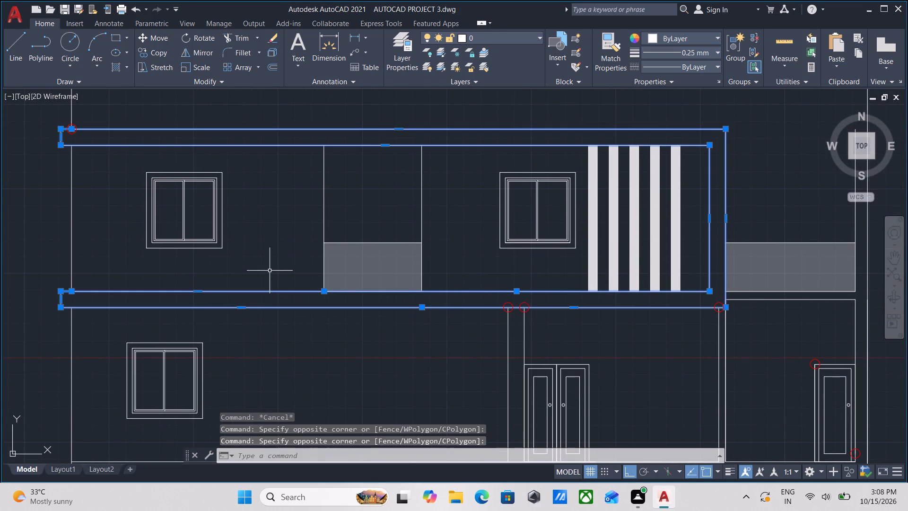
middle_drag(270, 271, 301, 300)
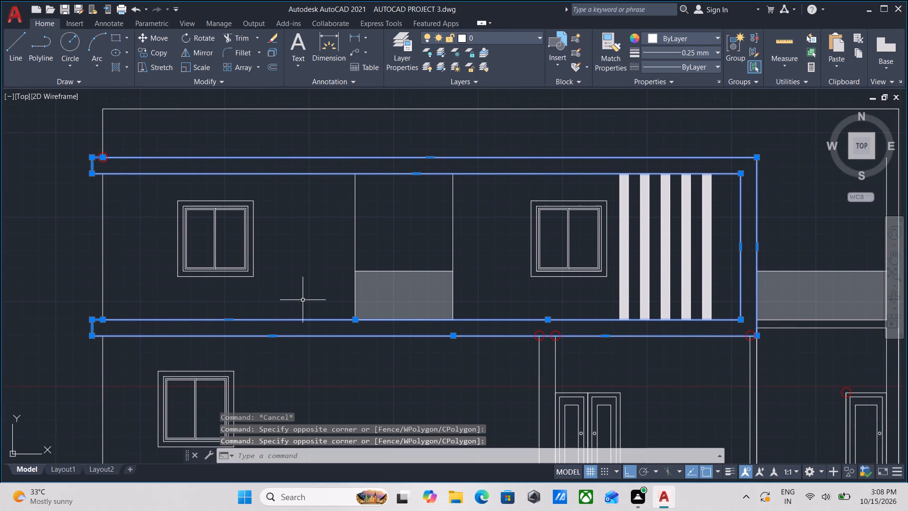
text(join)
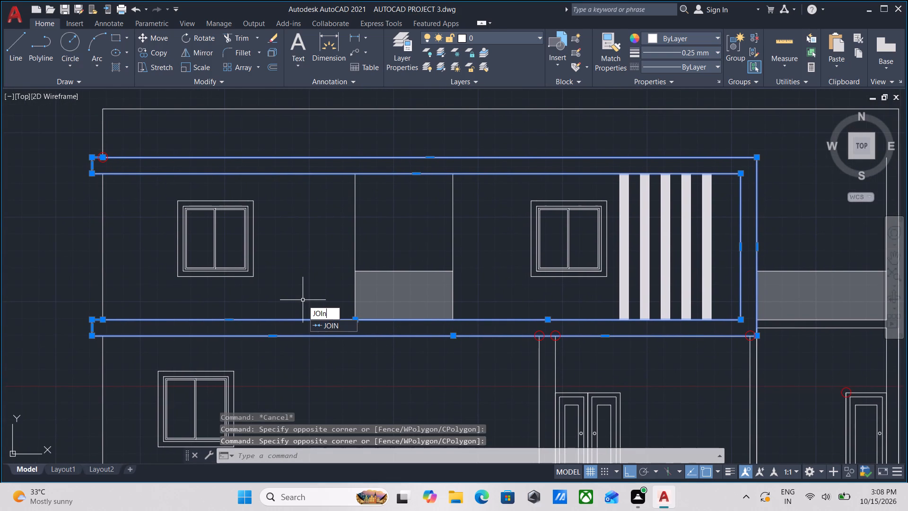
key(Return)
scroll(302, 317, up, 2)
click(308, 336)
click(296, 308)
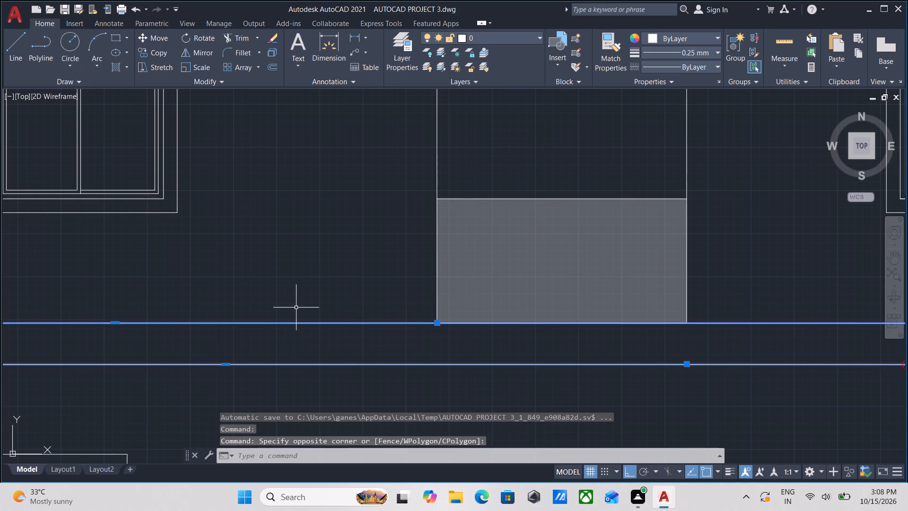
scroll(298, 309, down, 3)
key(Escape)
Apply a solid hatch inside the joined roof, vertical and floor band outline.
scroll(309, 326, up, 2)
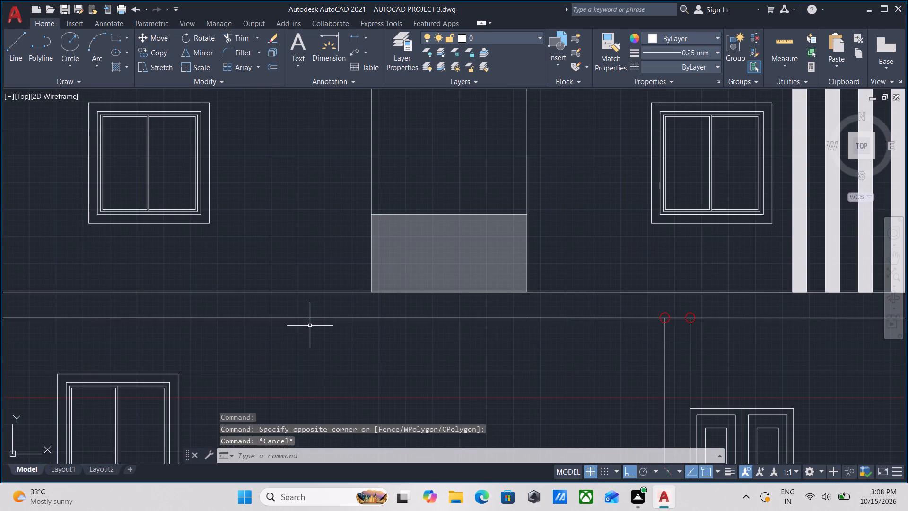
key(h)
key(Return)
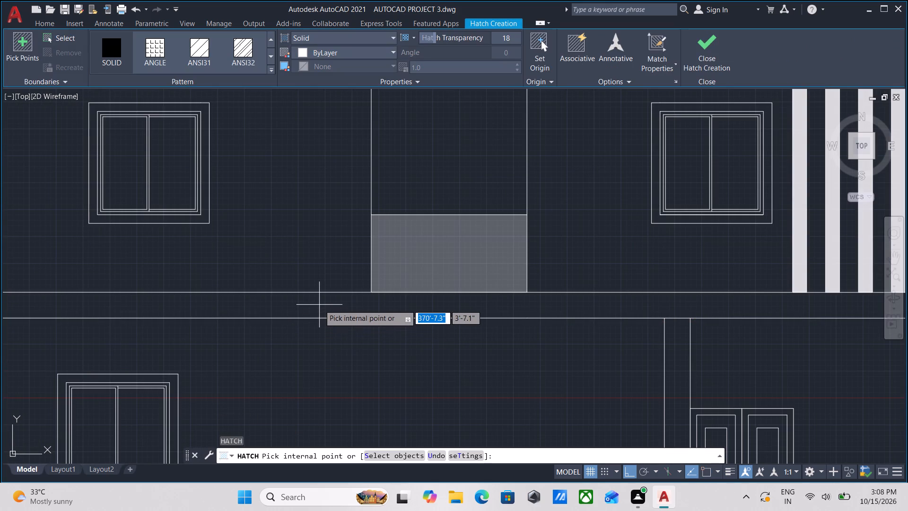
click(319, 304)
scroll(319, 304, down, 2)
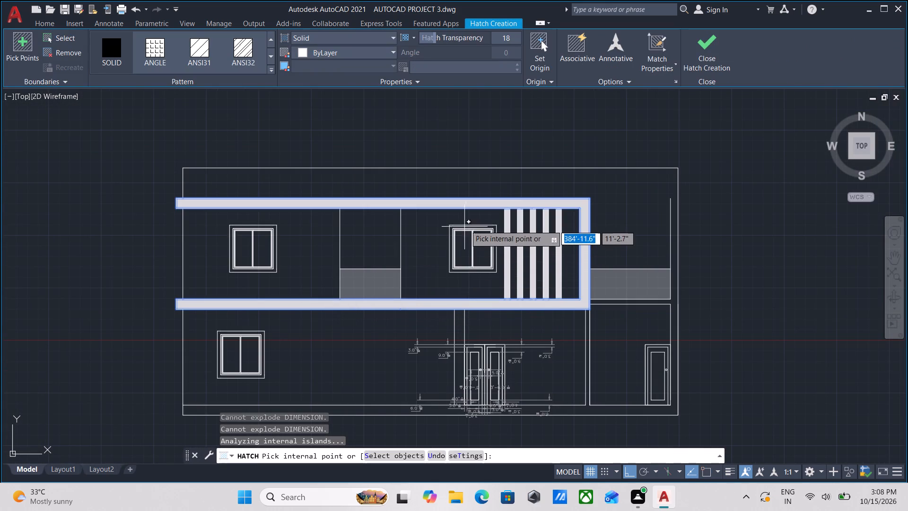
click(695, 58)
Inspect the new solid hatch on the projecting bands and review the whole front elevation.
scroll(507, 245, up, 2)
scroll(491, 232, down, 1)
middle_drag(490, 231, 532, 203)
scroll(395, 206, down, 1)
middle_drag(395, 206, 416, 237)
middle_drag(310, 239, 329, 255)
scroll(332, 259, down, 1)
middle_drag(332, 259, 342, 276)
scroll(278, 304, up, 3)
click(249, 341)
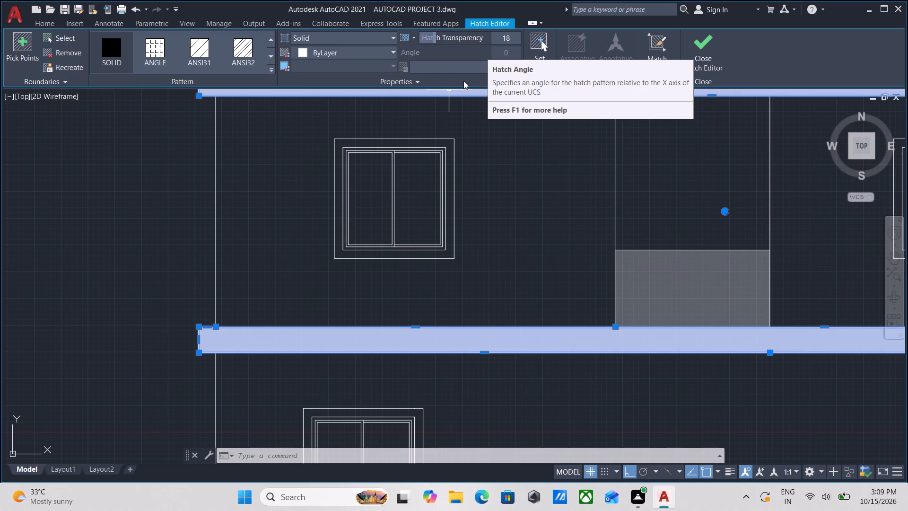
scroll(441, 120, down, 1)
click(705, 44)
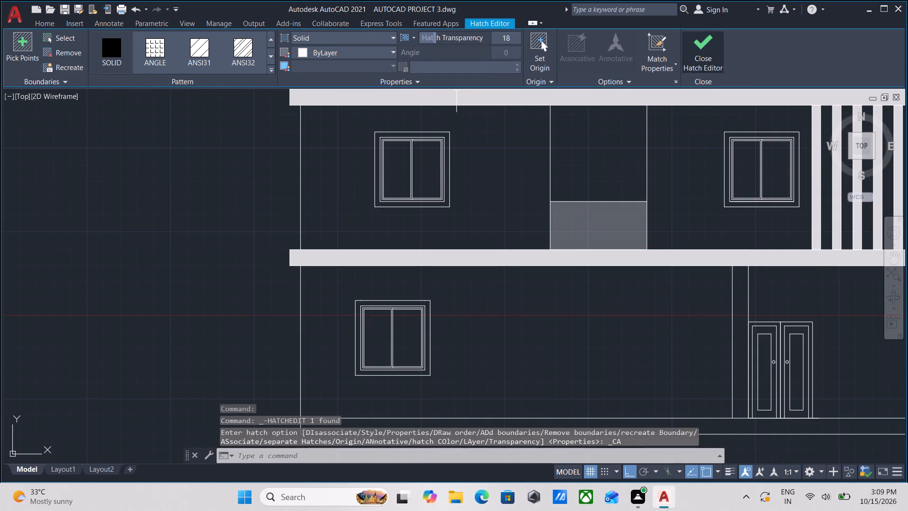
scroll(544, 163, down, 2)
middle_drag(541, 161, 469, 247)
scroll(372, 243, up, 3)
scroll(384, 218, down, 1)
middle_drag(384, 218, 295, 220)
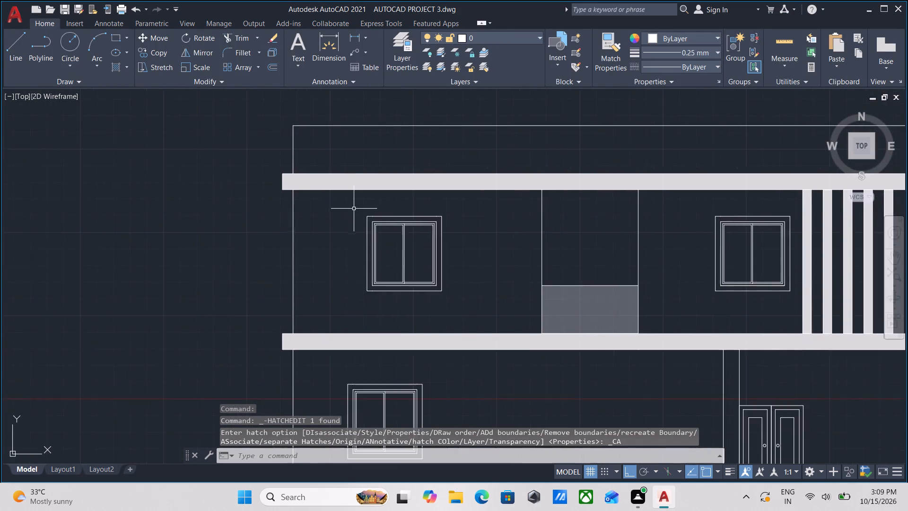
scroll(355, 207, down, 2)
middle_drag(354, 205, 332, 120)
scroll(405, 213, up, 1)
middle_drag(412, 208, 409, 237)
scroll(409, 238, down, 1)
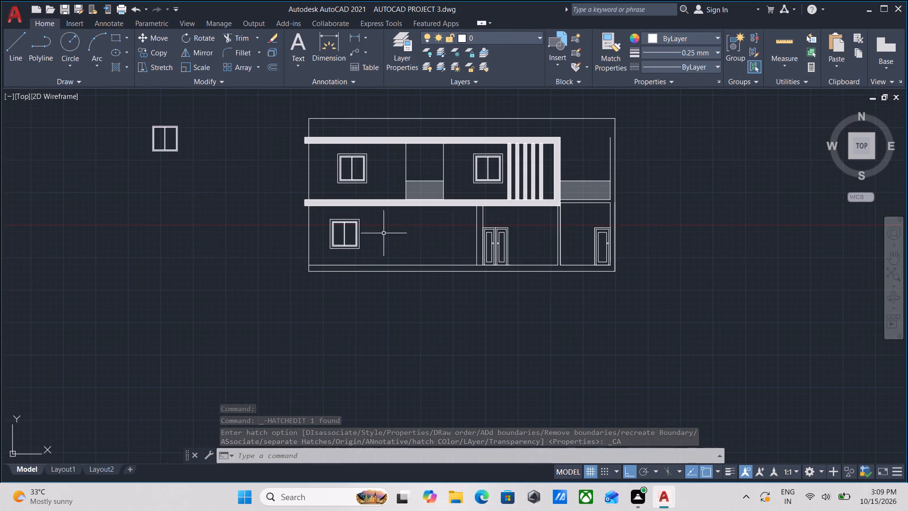
middle_drag(381, 231, 381, 254)
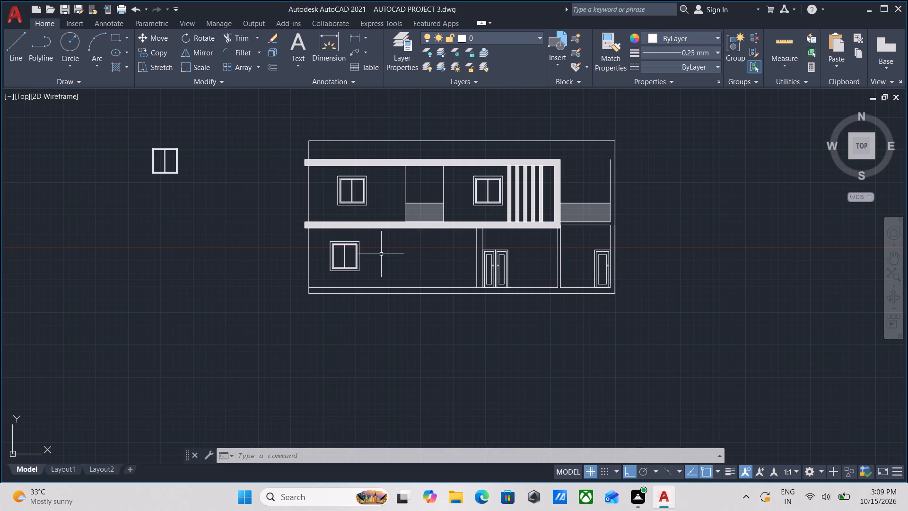
scroll(367, 188, up, 2)
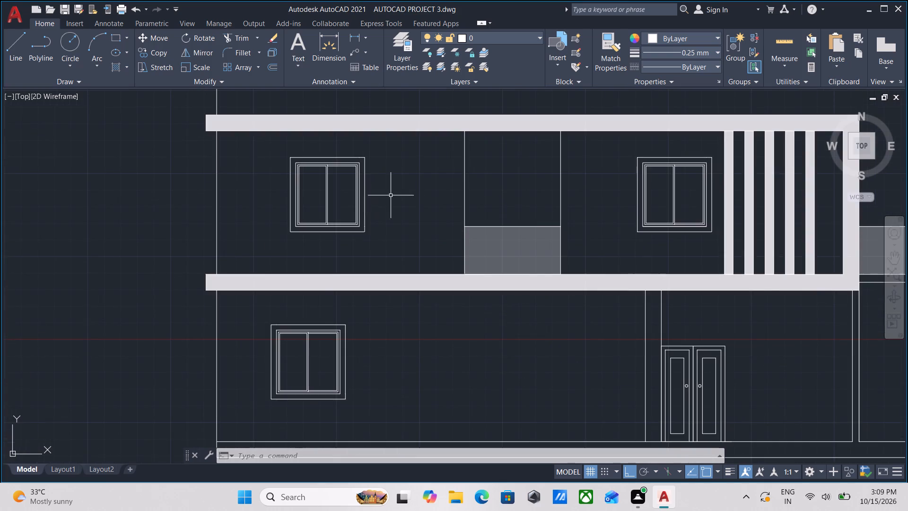
scroll(400, 197, down, 1)
middle_drag(400, 197, 337, 242)
scroll(338, 241, up, 1)
middle_drag(338, 241, 350, 275)
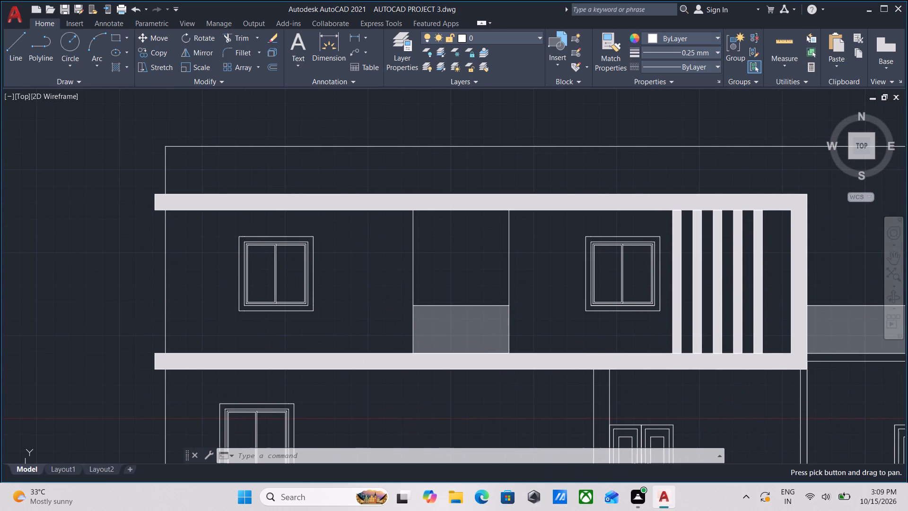
Start a solid hatch and set its colour to the true colour RGB 210,180,140.
key(h)
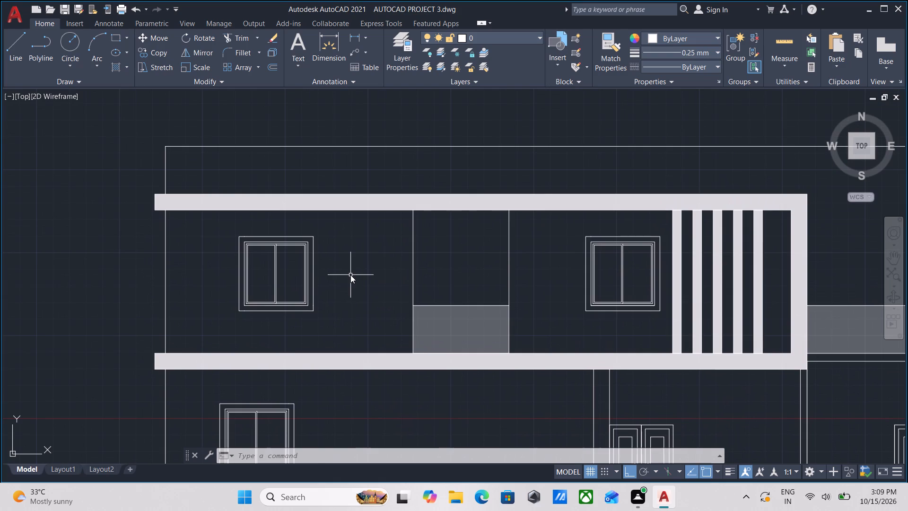
key(Return)
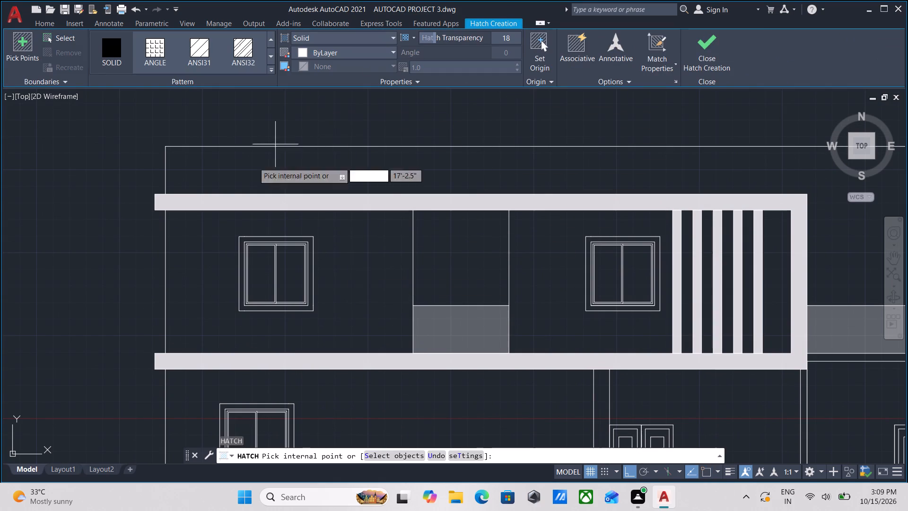
click(302, 51)
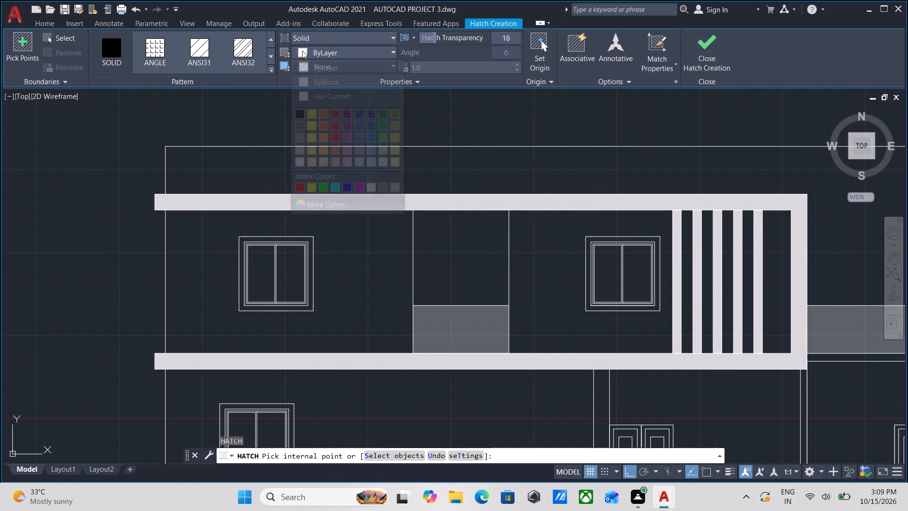
click(319, 207)
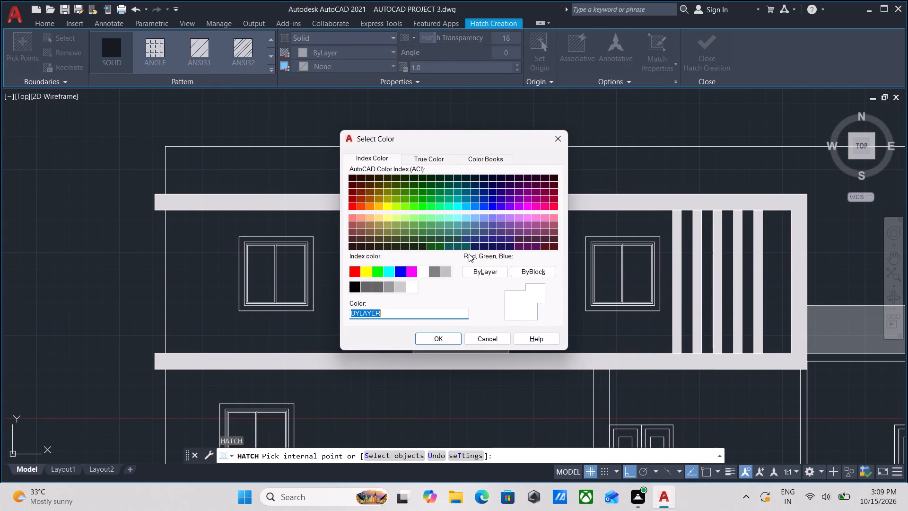
click(525, 273)
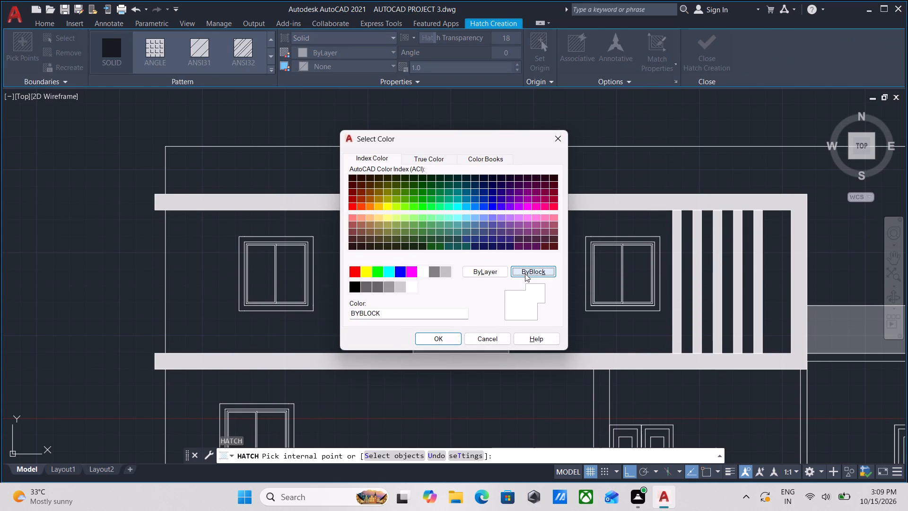
click(518, 274)
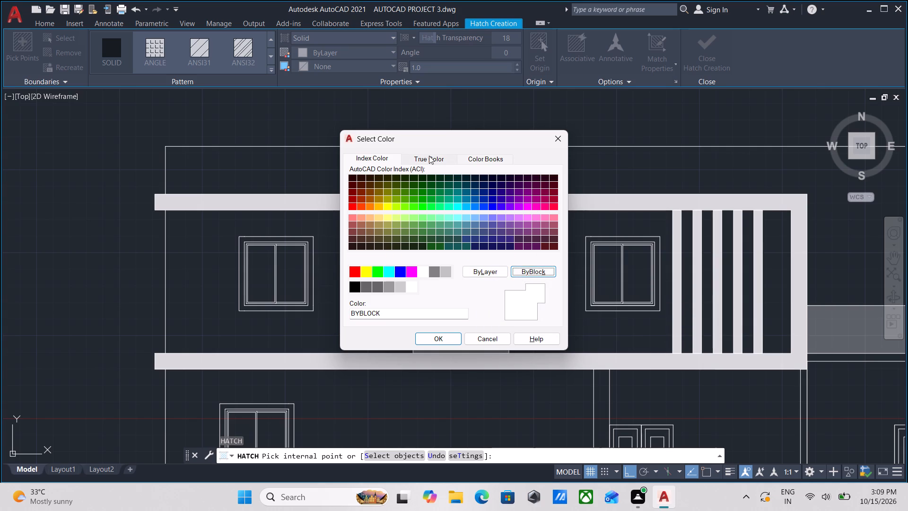
click(429, 156)
drag(360, 180, 334, 180)
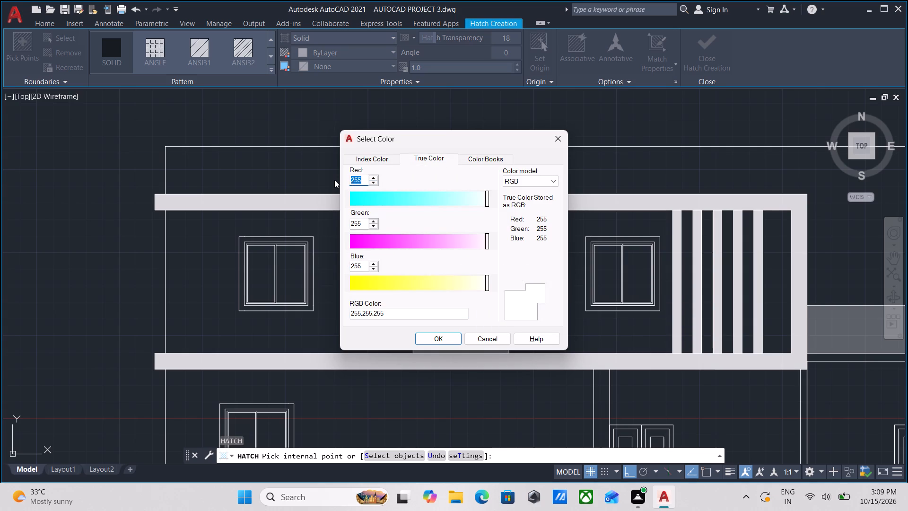
text(210)
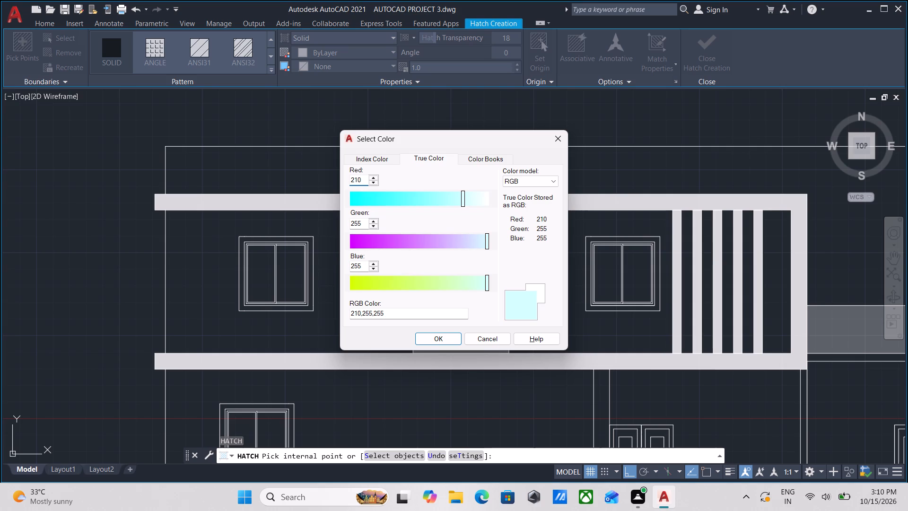
drag(363, 225, 322, 227)
key(1)
text(80)
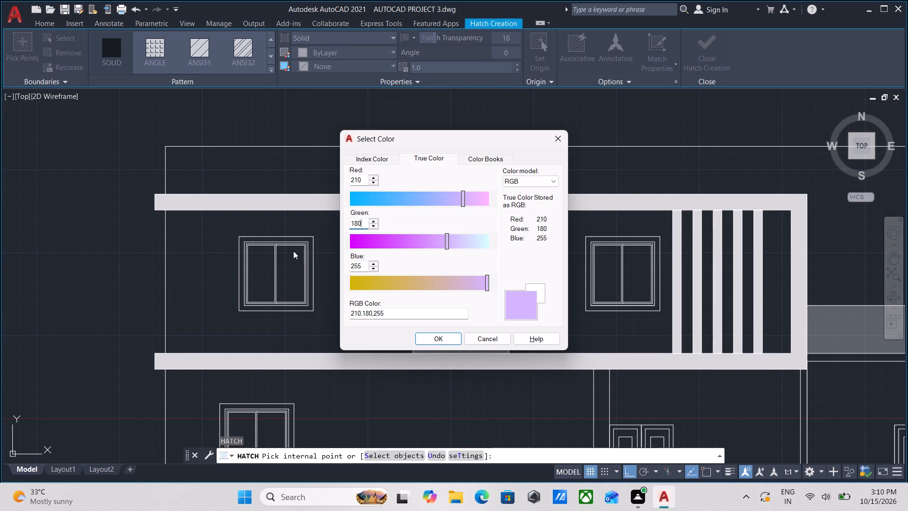
drag(363, 264, 326, 266)
key(1)
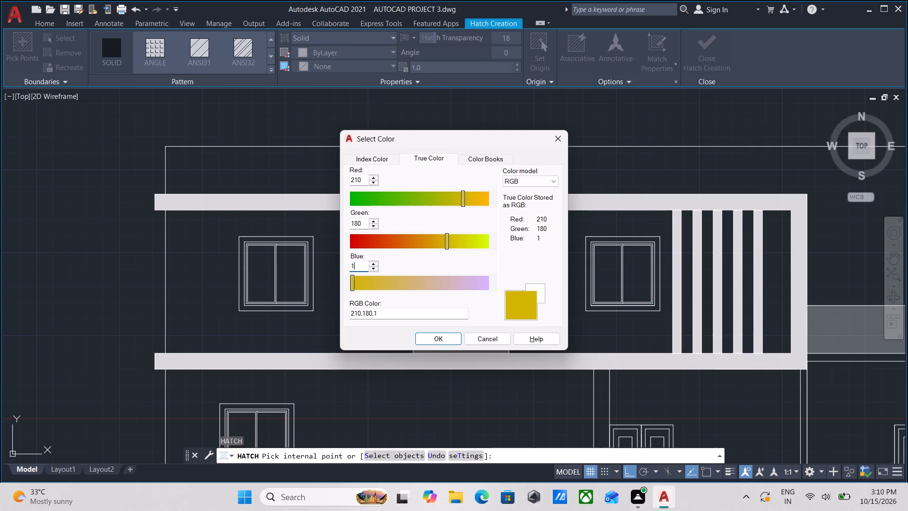
text(40)
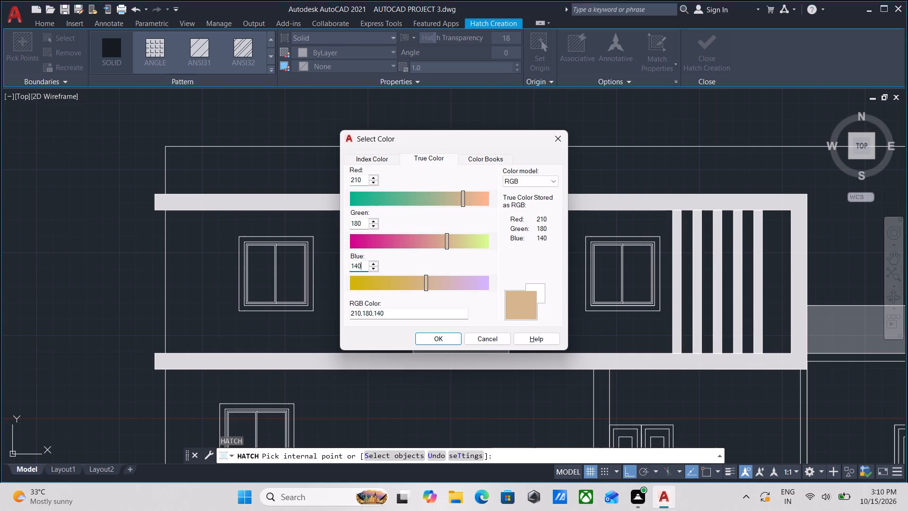
click(431, 339)
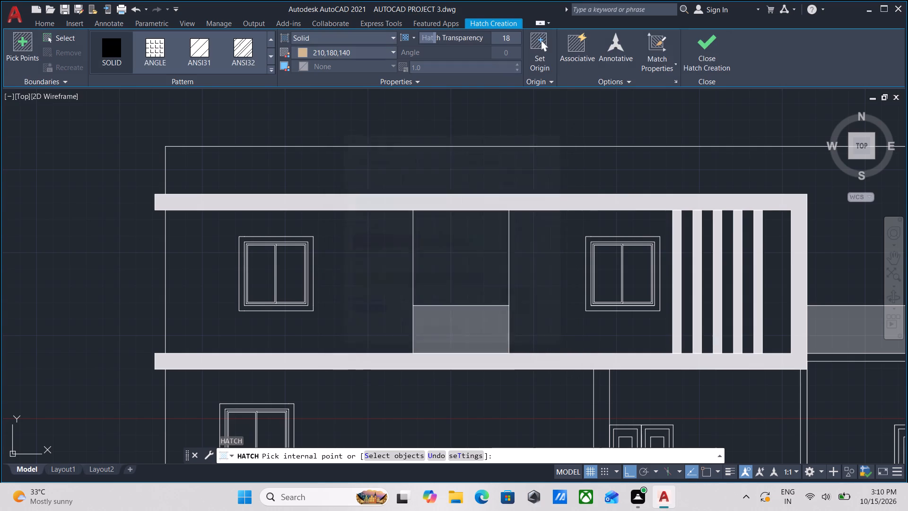
Fill the upper-floor walls, the area above the central balcony railing, and the ground-floor walls around the window and doors with the tan hatch.
click(355, 274)
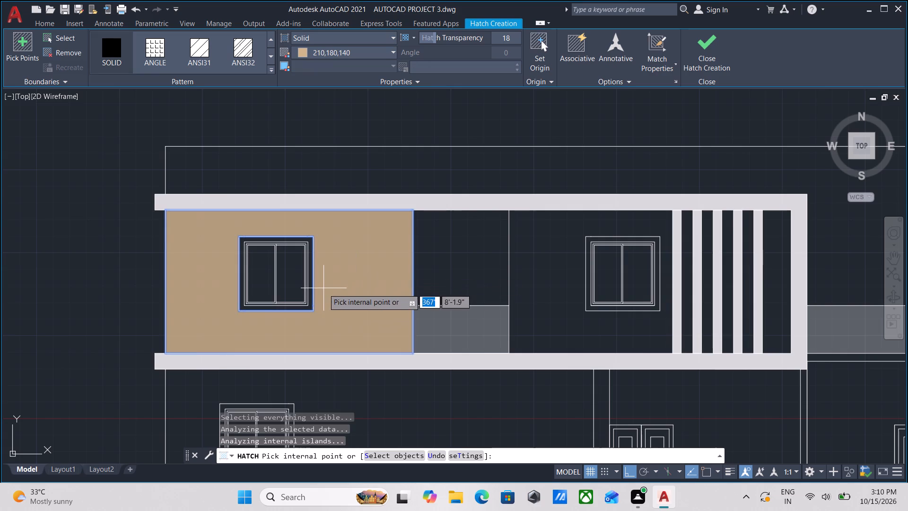
scroll(329, 285, down, 1)
middle_drag(329, 285, 343, 228)
click(367, 309)
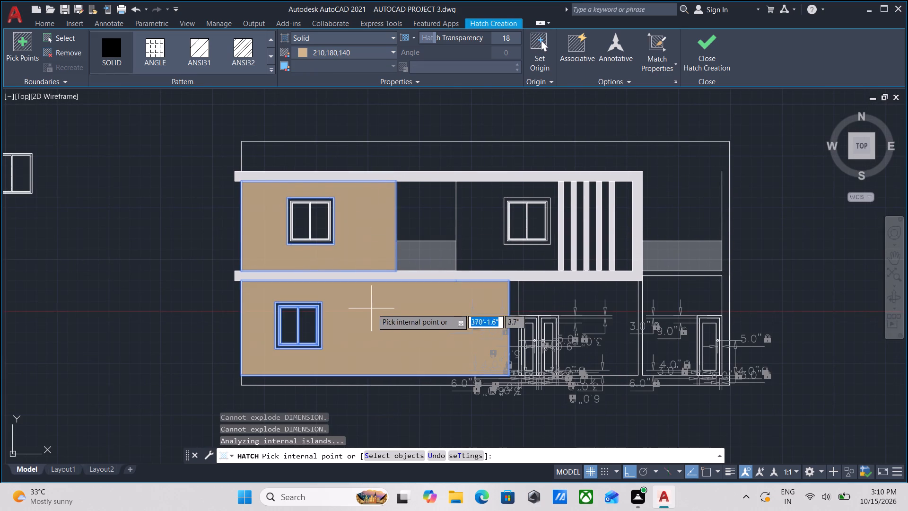
middle_drag(448, 312, 380, 318)
click(410, 252)
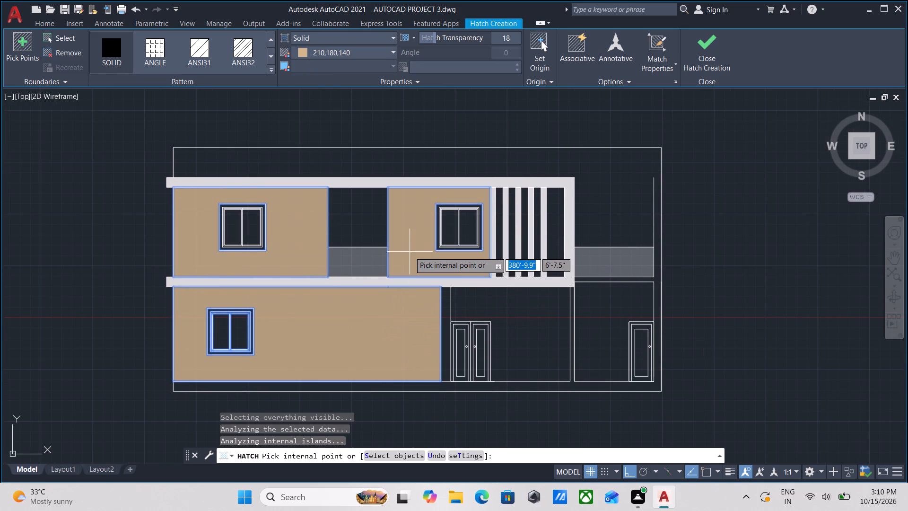
click(363, 218)
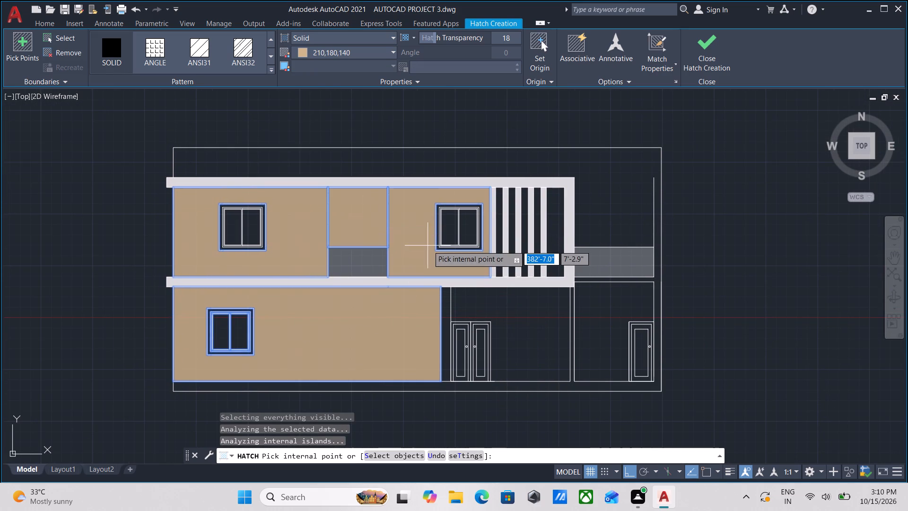
middle_drag(428, 246, 388, 218)
click(461, 281)
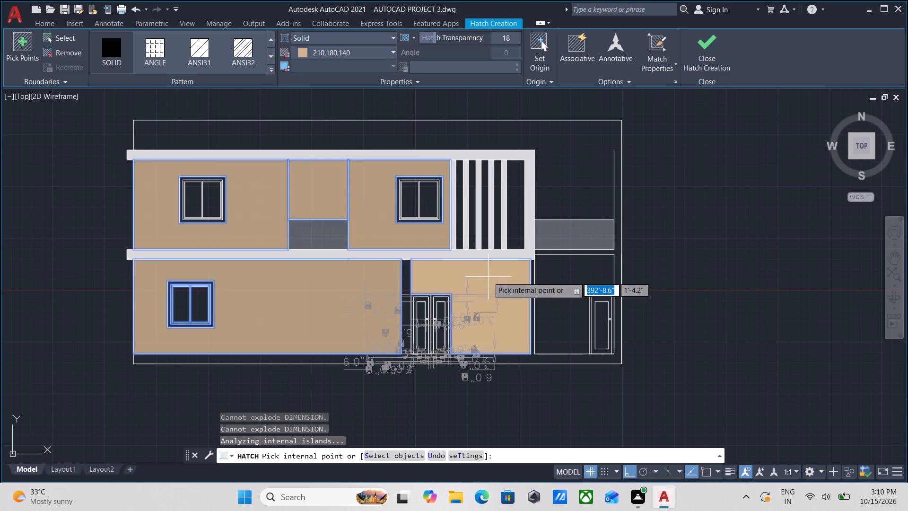
click(567, 282)
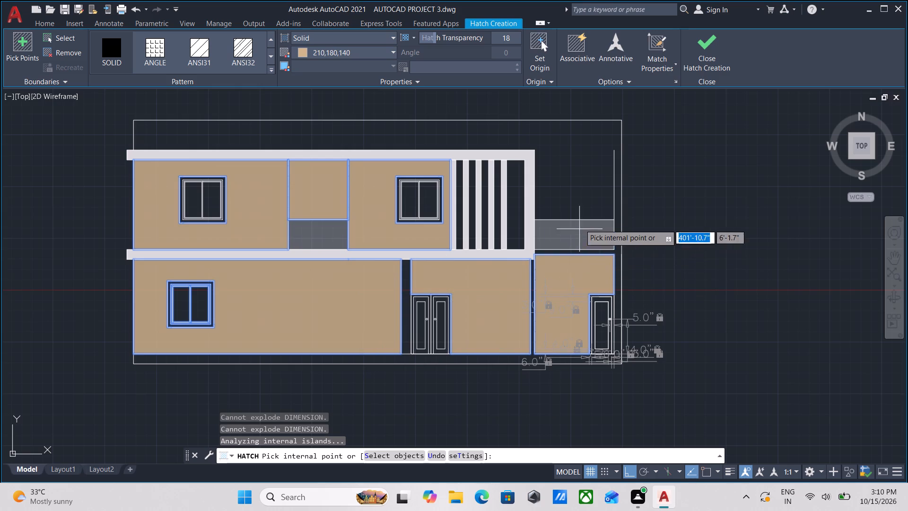
middle_drag(578, 176, 574, 222)
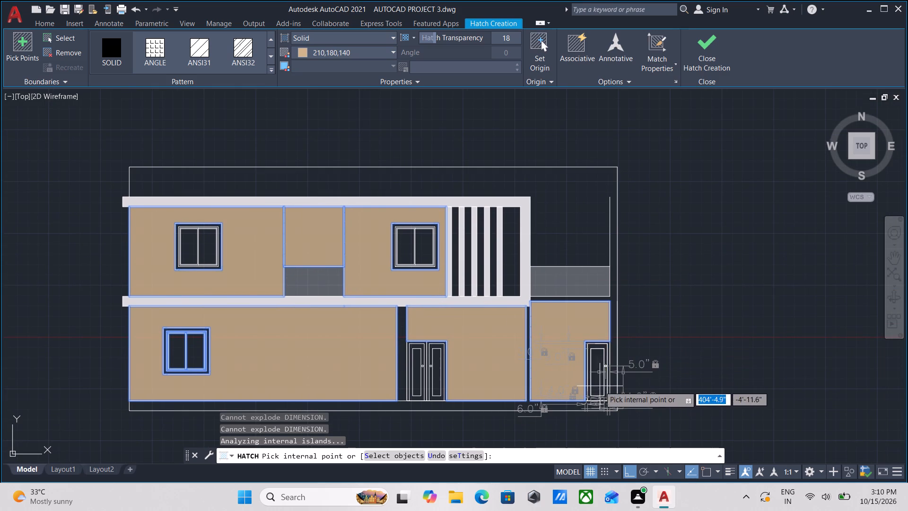
key(Escape)
Examine the tan-filled elevation on both floors, checking the columns, balconies and right wing for areas left open.
scroll(269, 308, down, 1)
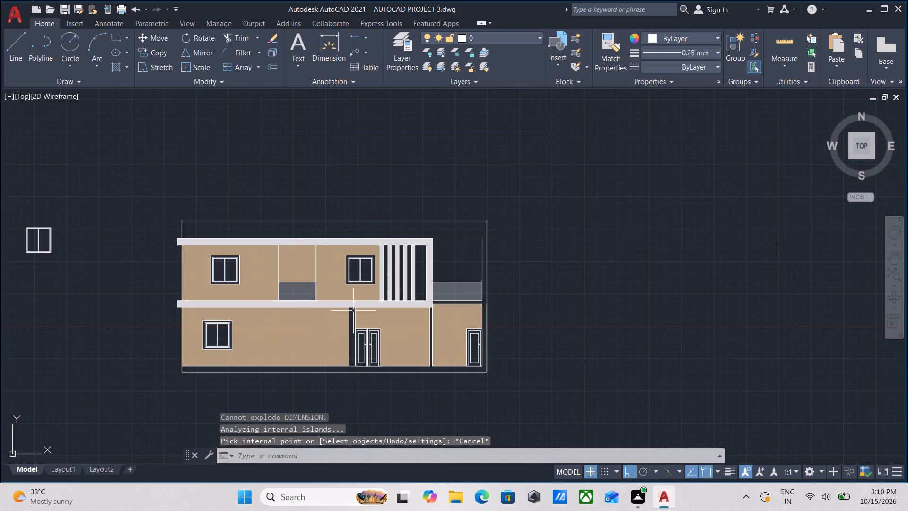
scroll(356, 313, up, 2)
middle_drag(242, 337, 367, 304)
scroll(487, 331, down, 1)
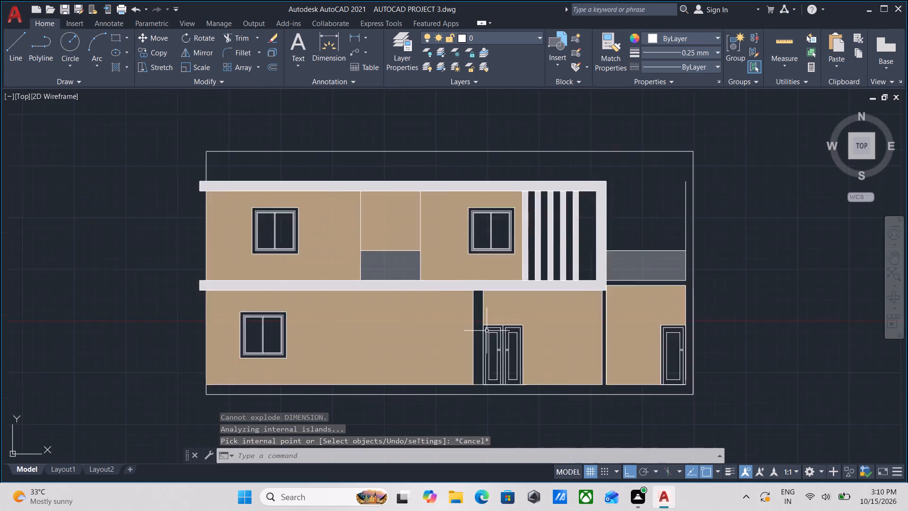
scroll(487, 331, down, 1)
scroll(493, 351, up, 2)
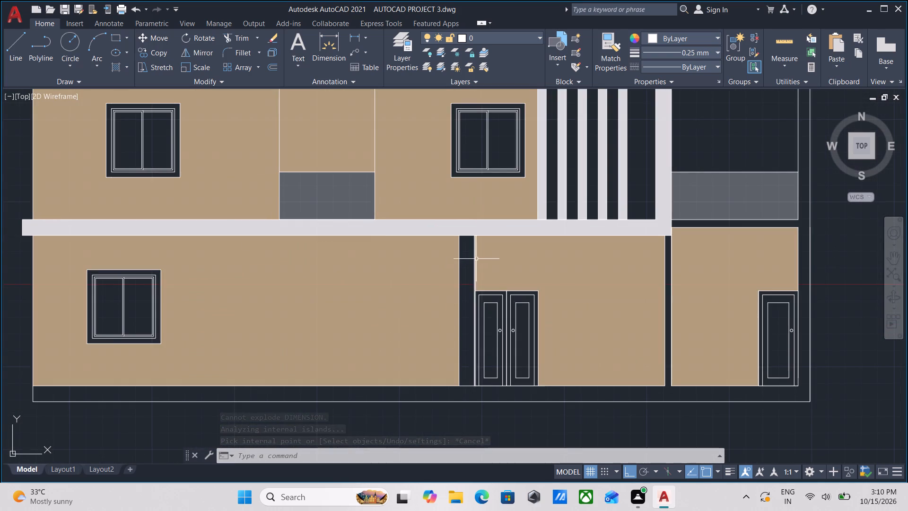
scroll(459, 286, down, 1)
middle_drag(516, 370, 458, 373)
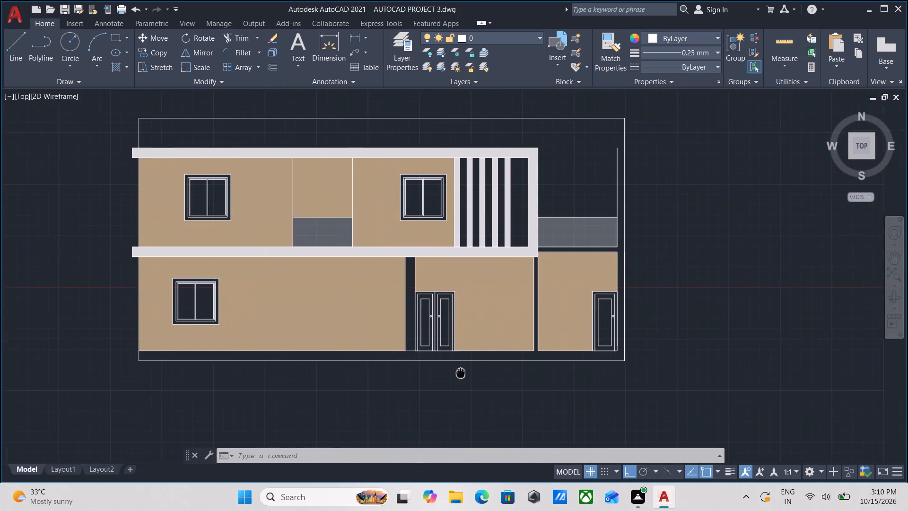
middle_drag(458, 373, 425, 379)
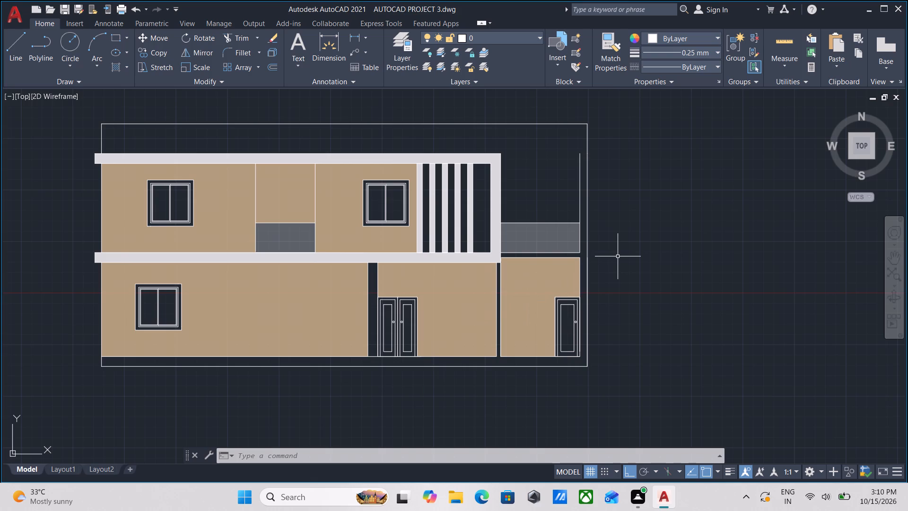
middle_drag(508, 183, 482, 251)
scroll(274, 301, up, 2)
scroll(266, 306, down, 2)
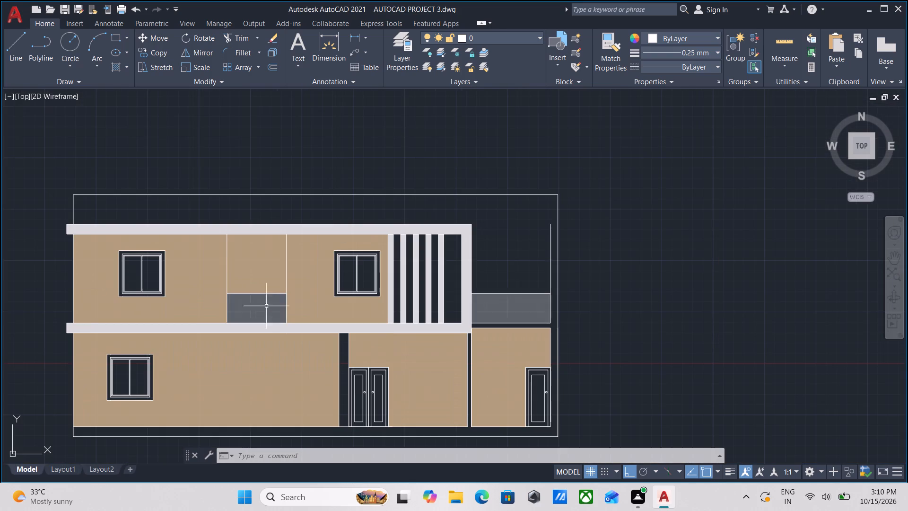
scroll(534, 256, up, 1)
middle_drag(513, 266, 580, 235)
scroll(588, 231, down, 1)
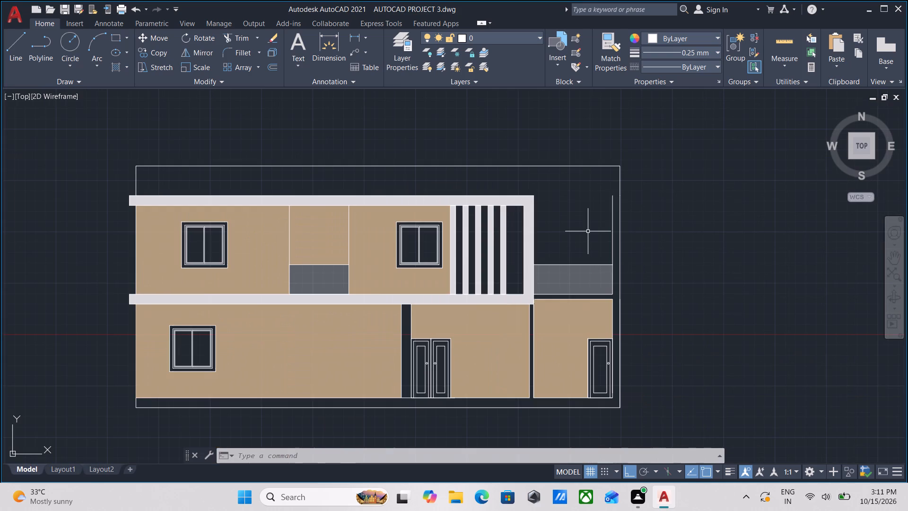
key(Escape)
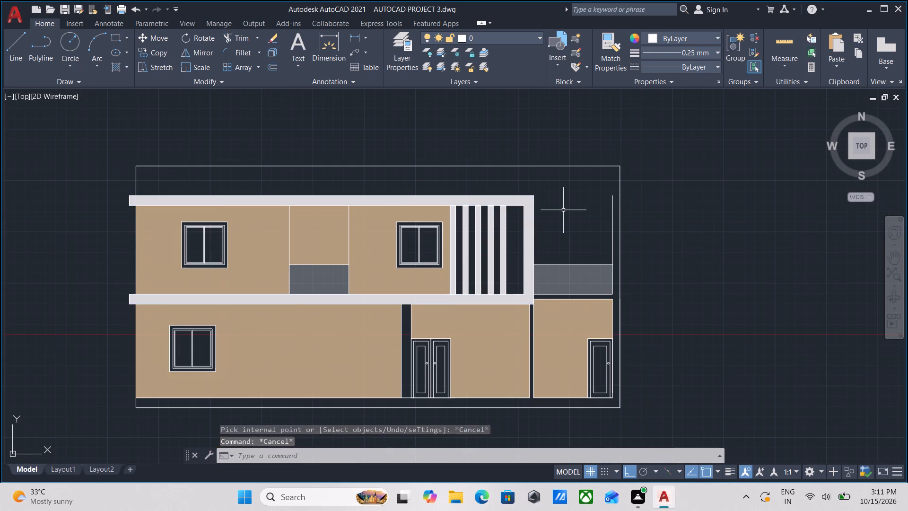
Draw an 8' horizontal line from the roof band's upper right corner to the top of the right wing's outer vertical line.
scroll(565, 210, up, 1)
key(l)
key(Return)
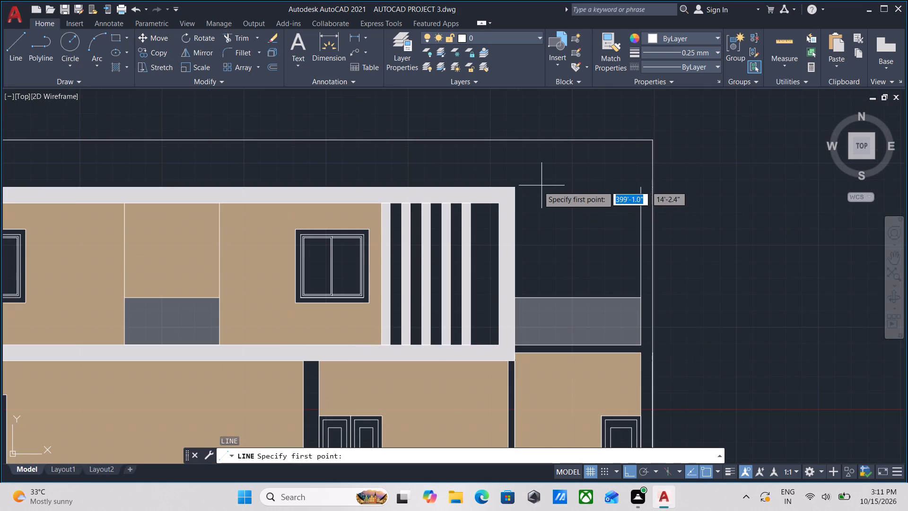
click(515, 189)
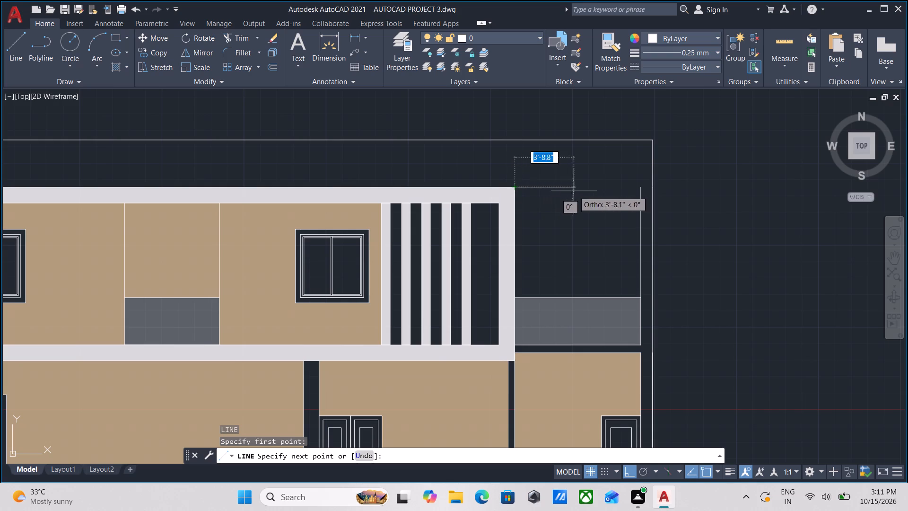
click(638, 189)
key(Escape)
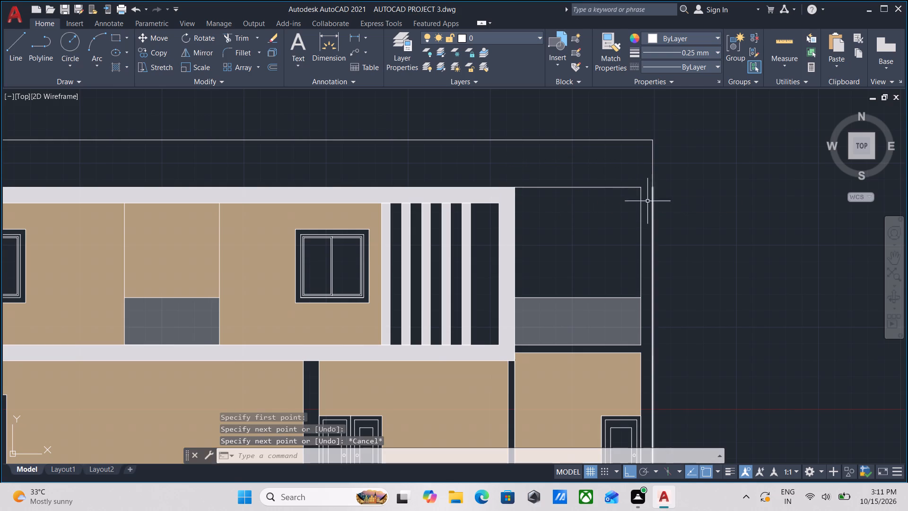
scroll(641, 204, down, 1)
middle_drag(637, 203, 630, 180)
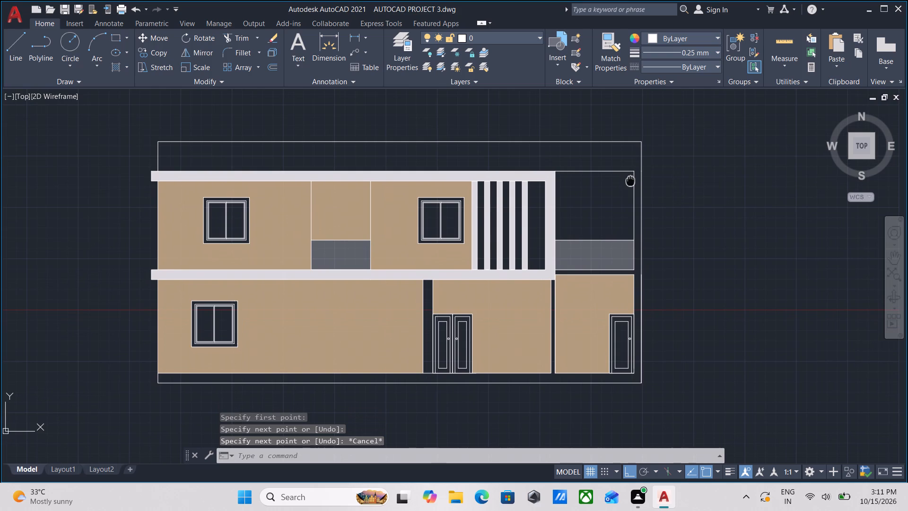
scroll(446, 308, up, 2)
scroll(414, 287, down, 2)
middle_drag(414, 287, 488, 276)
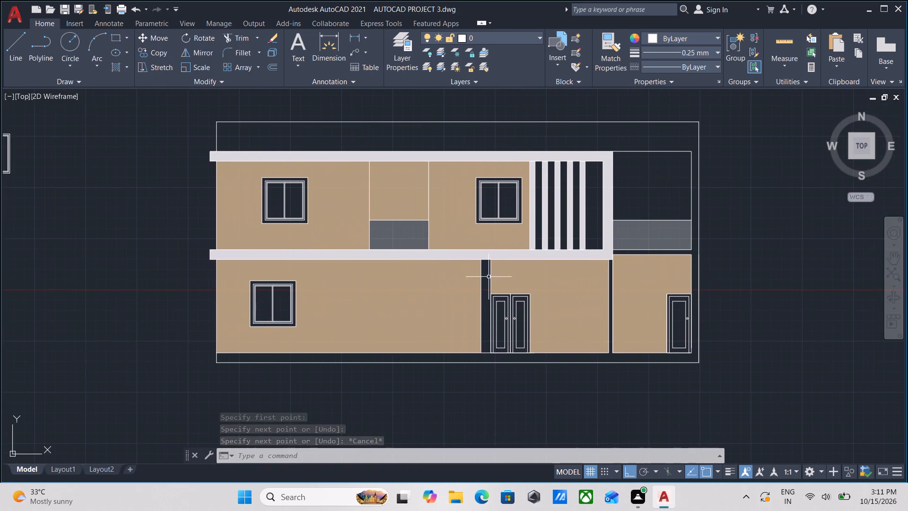
Fill the five gaps between the vertical strips on the upper floor with the solid 210,180,140 tan hatch.
middle_drag(364, 254, 358, 338)
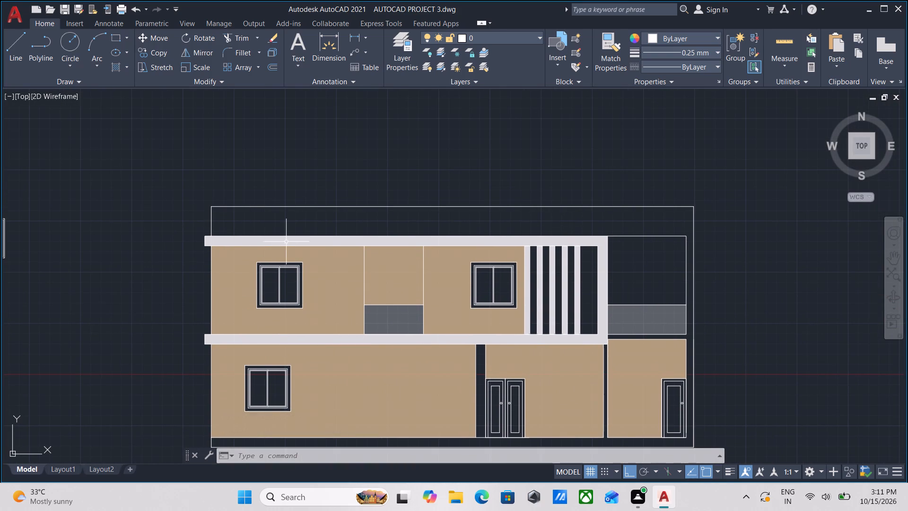
middle_drag(370, 231, 282, 224)
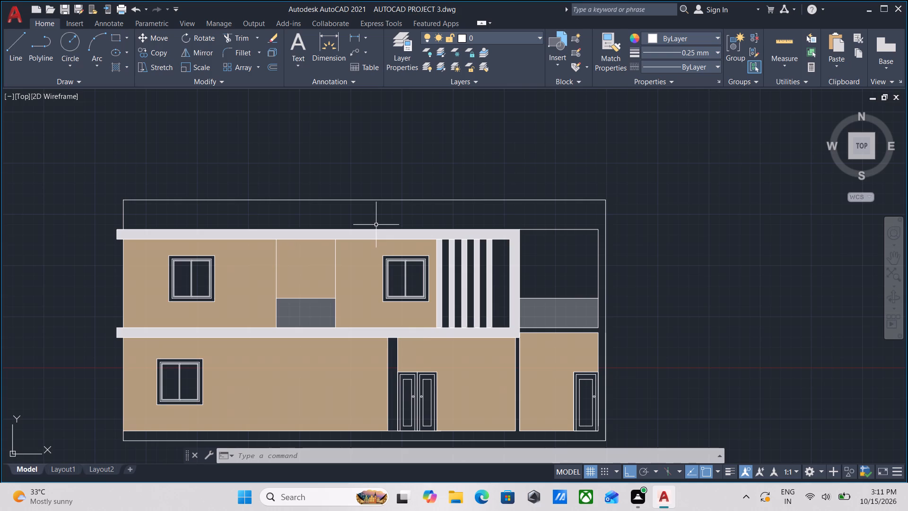
scroll(473, 305, up, 1)
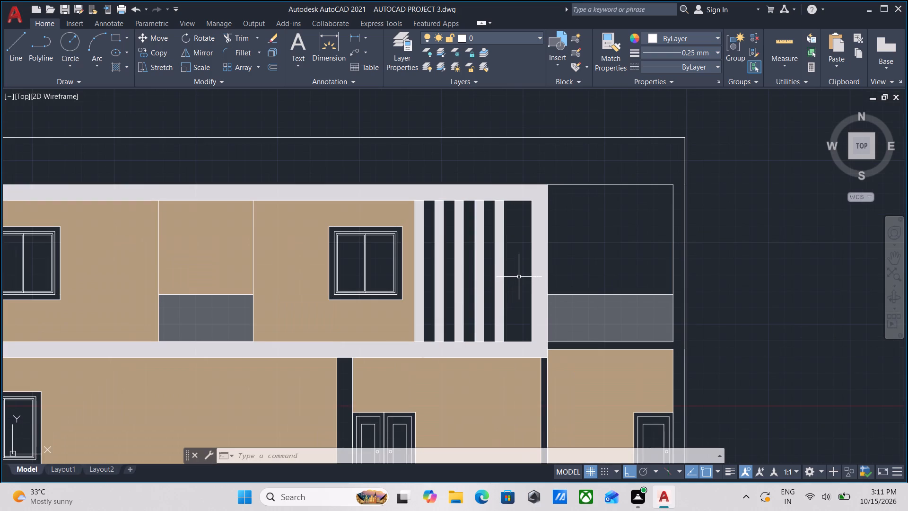
key(h)
key(Return)
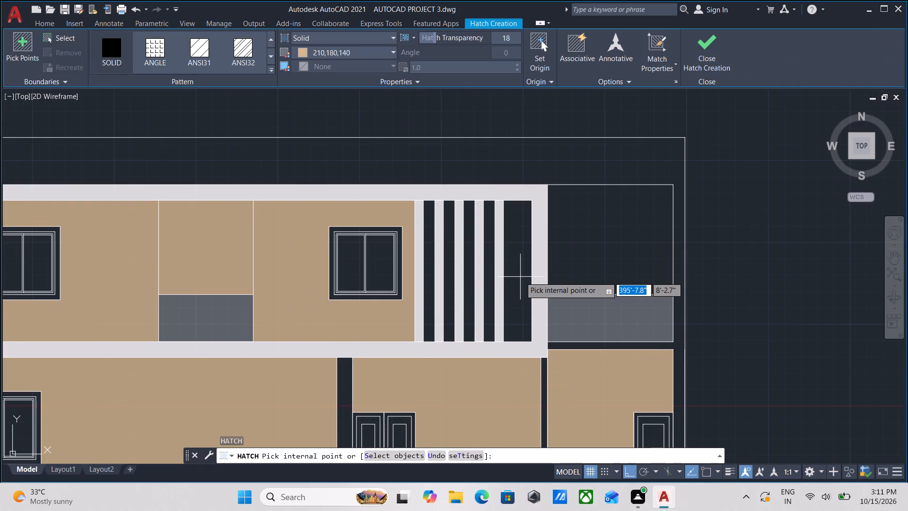
click(517, 267)
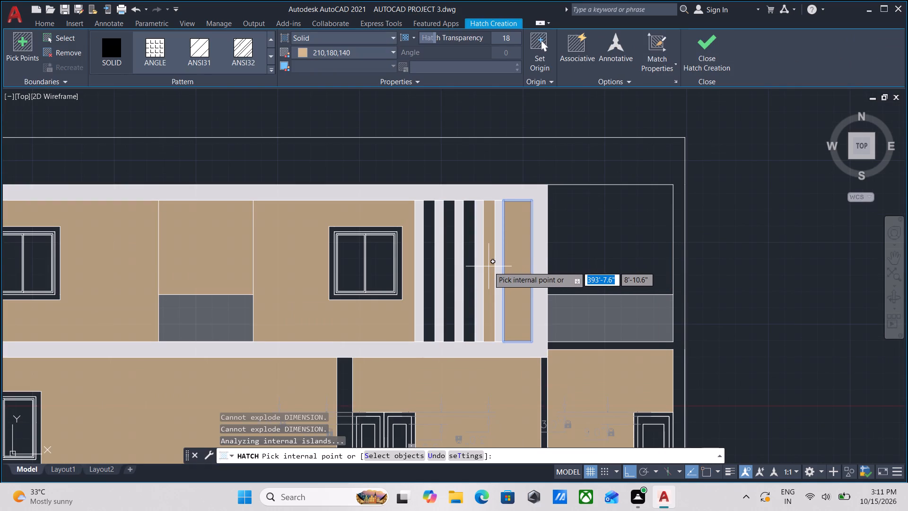
click(489, 266)
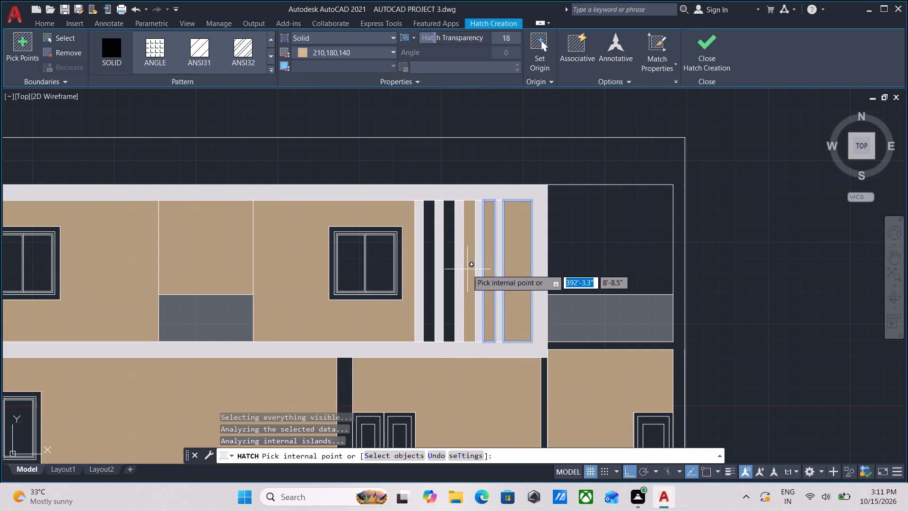
click(467, 268)
click(451, 268)
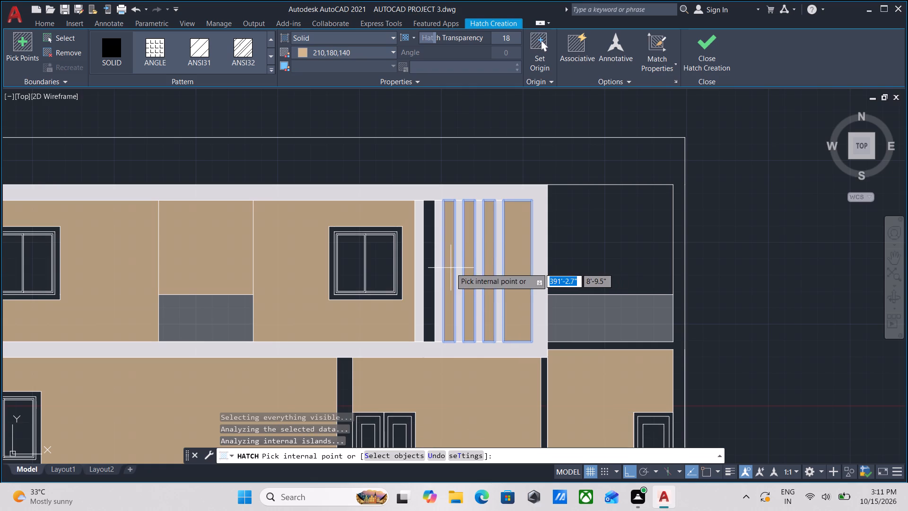
click(423, 264)
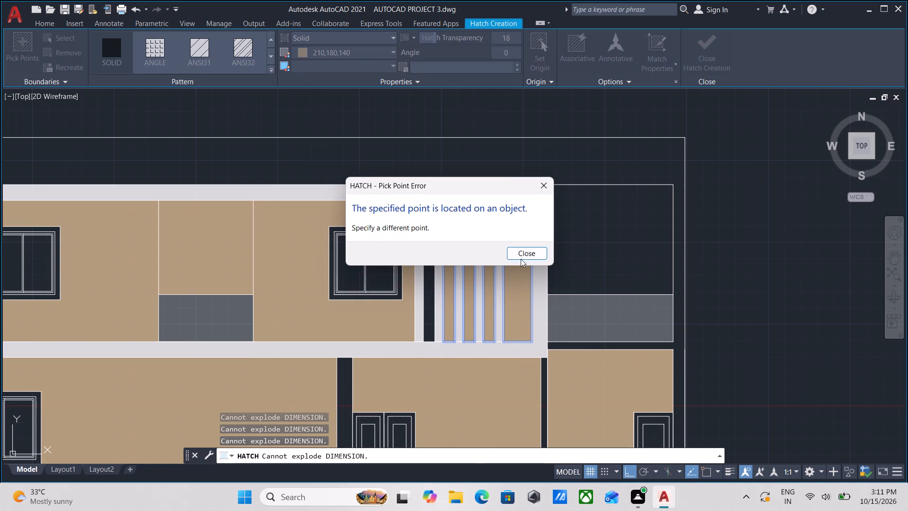
click(521, 255)
scroll(433, 272, down, 1)
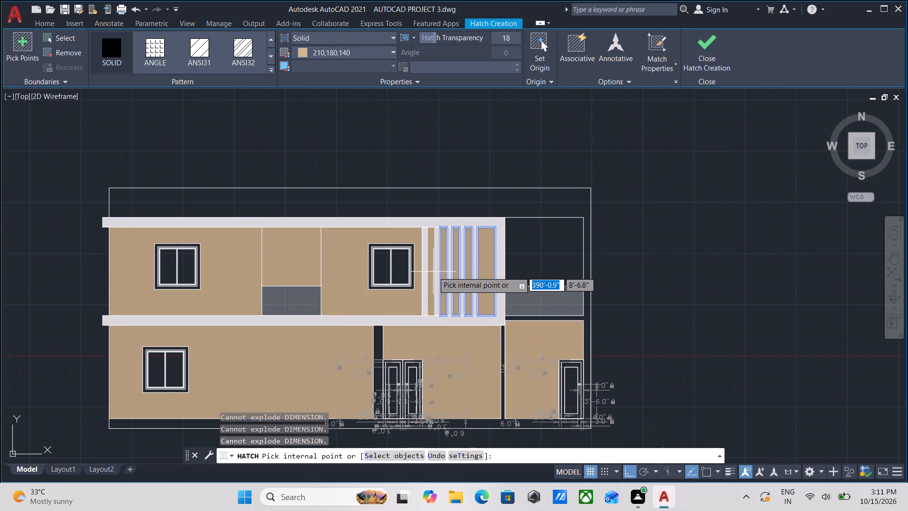
click(433, 272)
Fill the right wing's upper-floor wall above the balcony railing with the same tan hatch and finish the hatch.
middle_drag(565, 249, 462, 270)
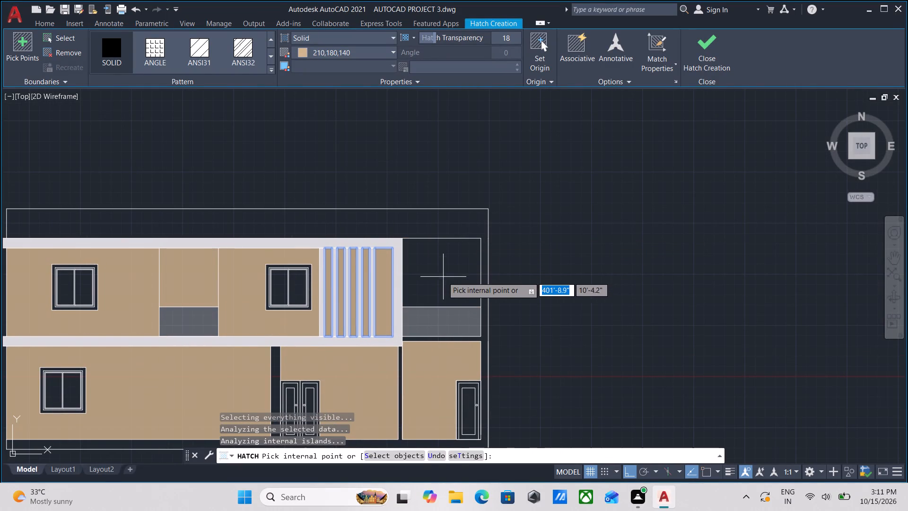
click(463, 256)
scroll(463, 256, down, 1)
middle_drag(463, 256, 513, 254)
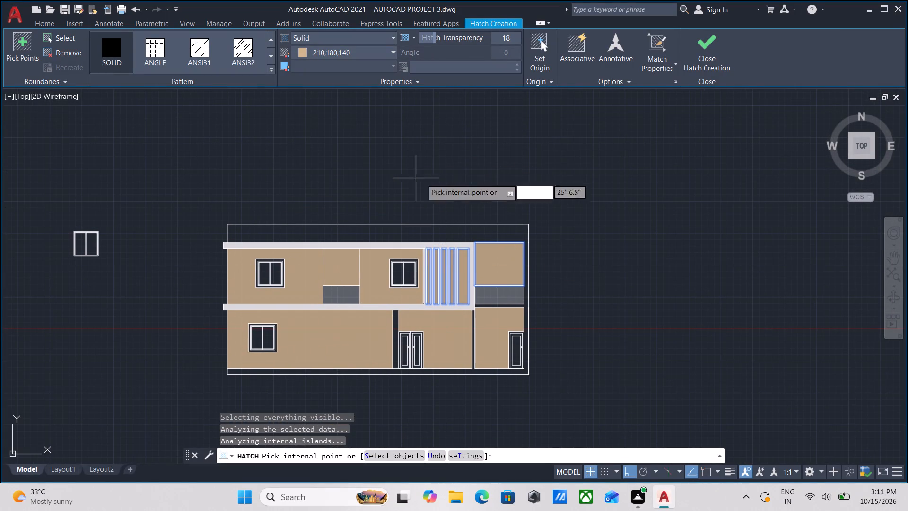
click(717, 61)
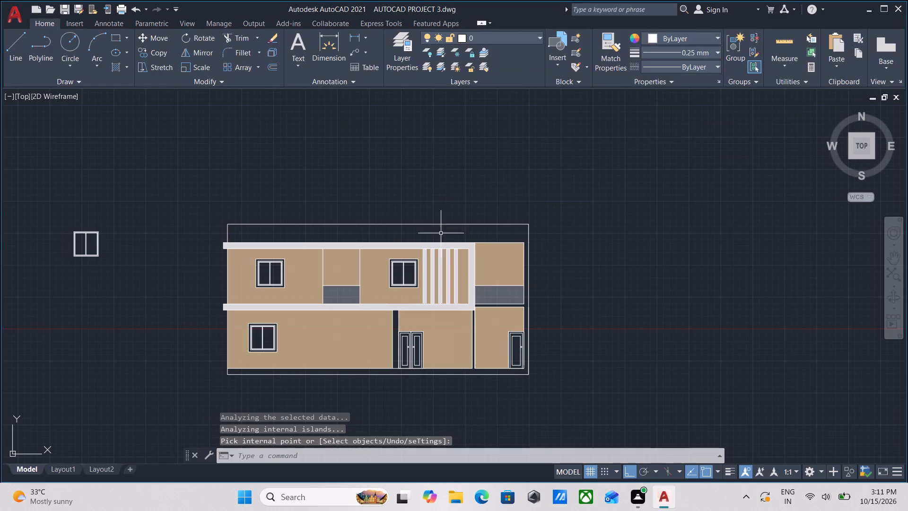
Start a solid hatch in black 0,0,0 and fill the outer frame of the upper-floor window nearest the left end.
scroll(356, 311, up, 2)
scroll(357, 323, down, 1)
middle_drag(360, 318, 377, 306)
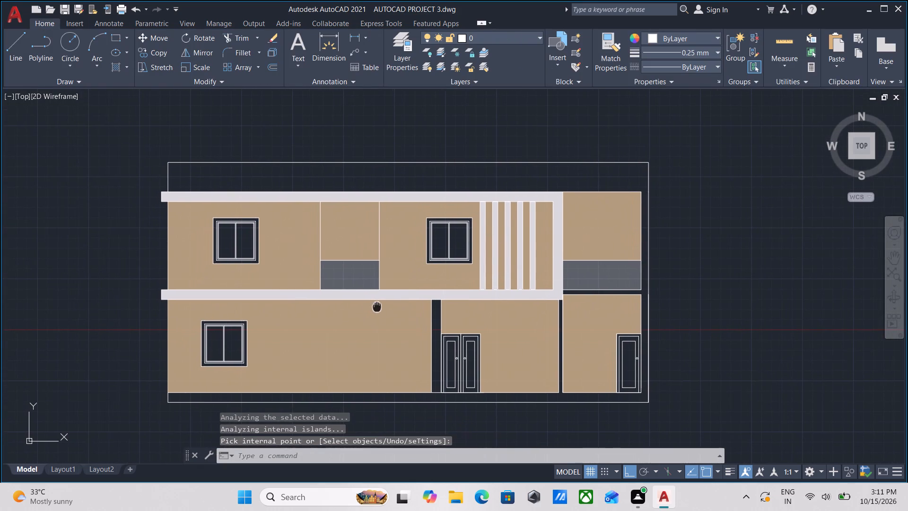
middle_drag(377, 306, 377, 328)
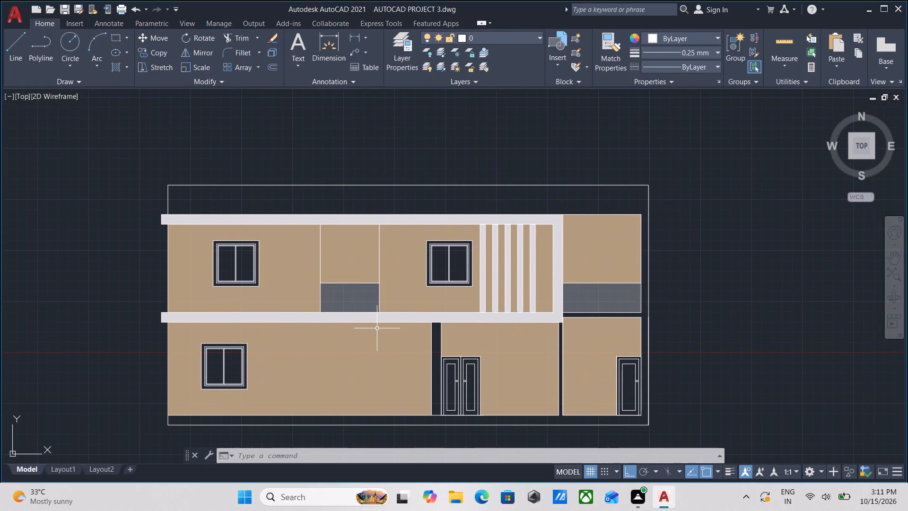
scroll(207, 269, up, 2)
scroll(248, 280, up, 1)
middle_drag(248, 279, 256, 297)
scroll(257, 297, down, 1)
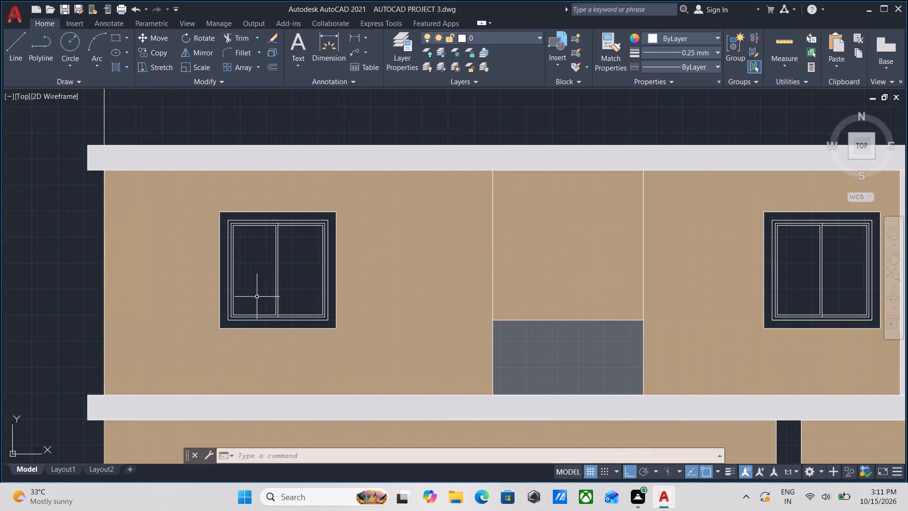
middle_drag(257, 297, 260, 265)
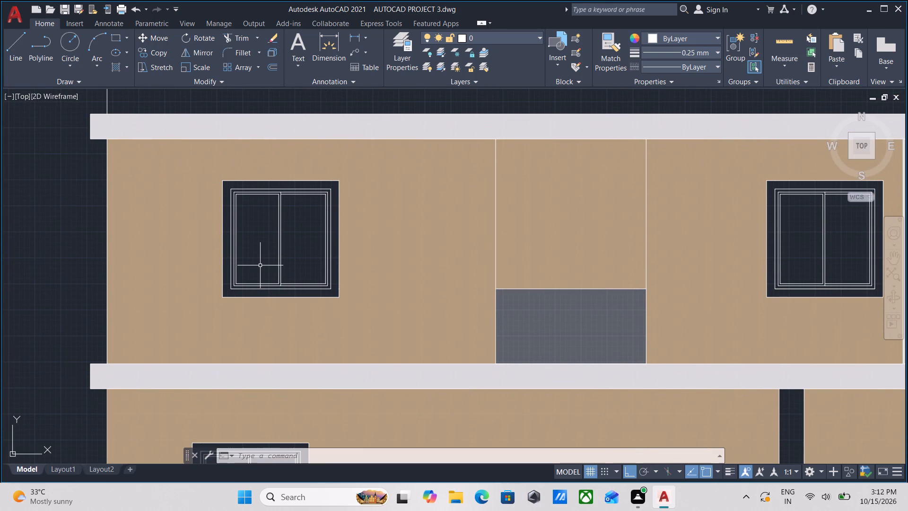
key(h)
key(Return)
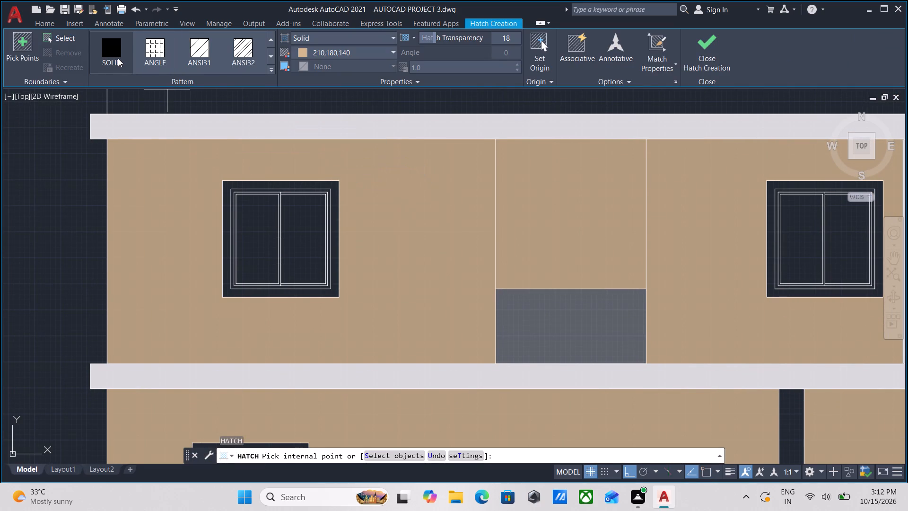
click(120, 57)
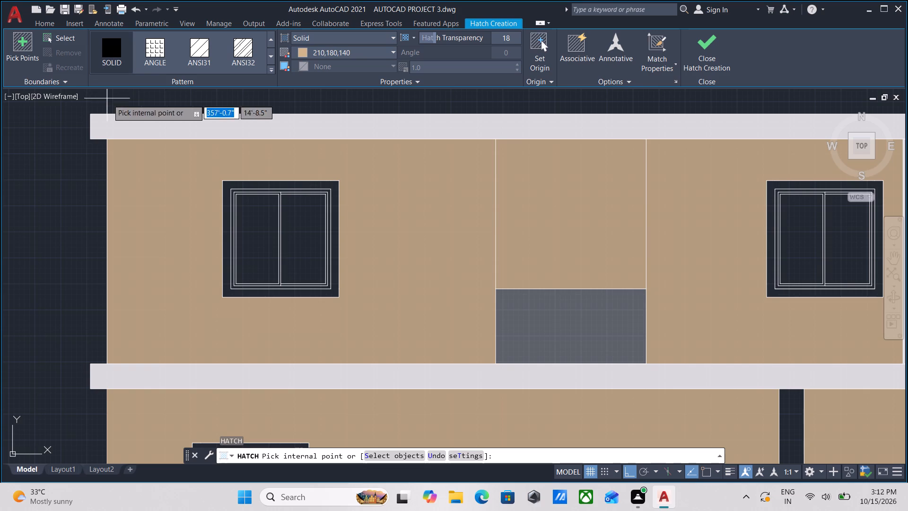
click(298, 50)
click(299, 112)
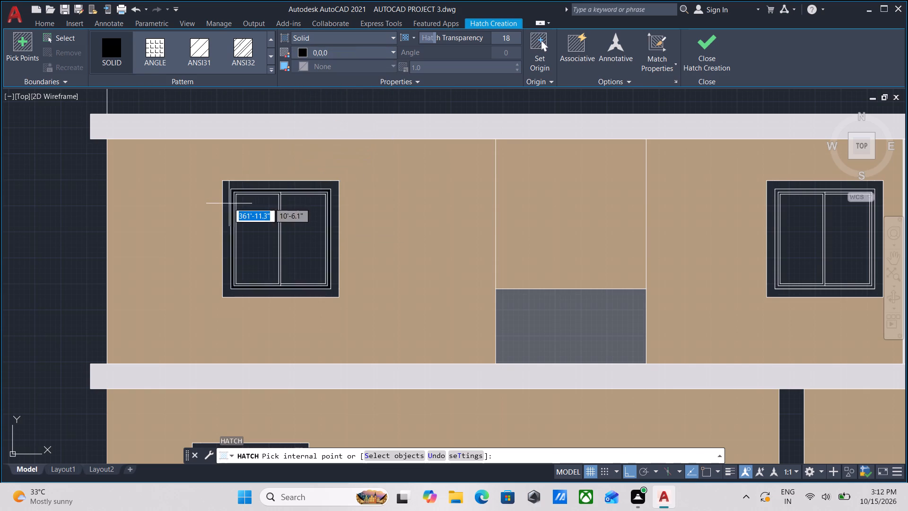
scroll(228, 202, up, 2)
click(226, 186)
scroll(226, 186, down, 2)
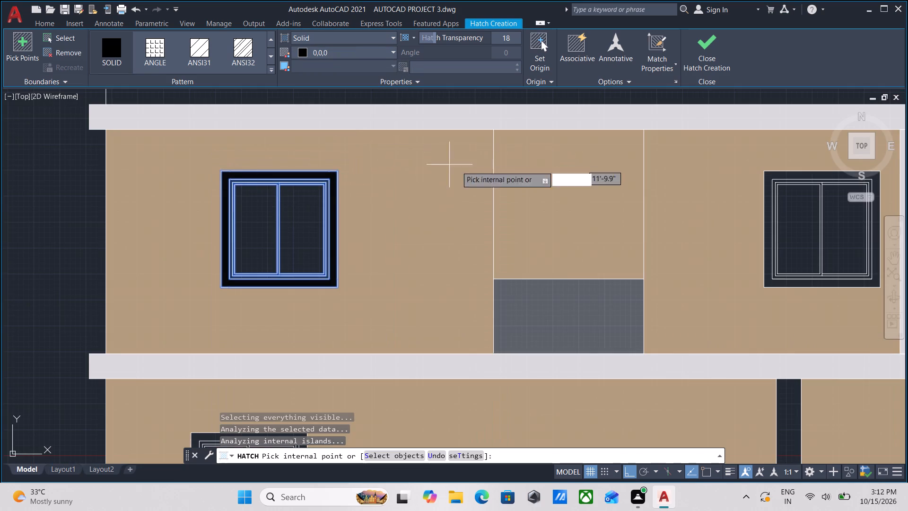
Fill the outer frames of the other upper-floor window and the ground-floor window with the black hatch, and finish the hatch.
middle_drag(500, 181, 228, 224)
scroll(491, 224, up, 2)
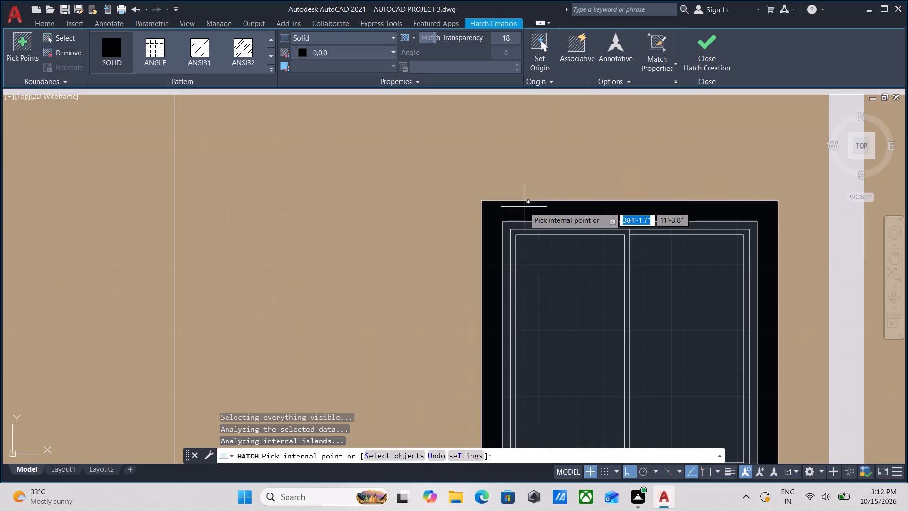
click(524, 207)
scroll(524, 207, down, 4)
scroll(484, 281, up, 1)
scroll(236, 323, up, 2)
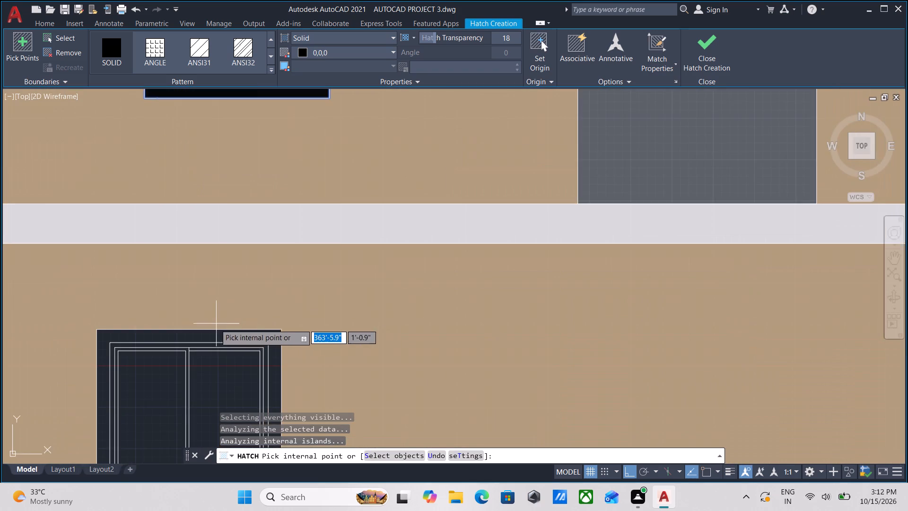
middle_drag(212, 326, 272, 251)
click(247, 261)
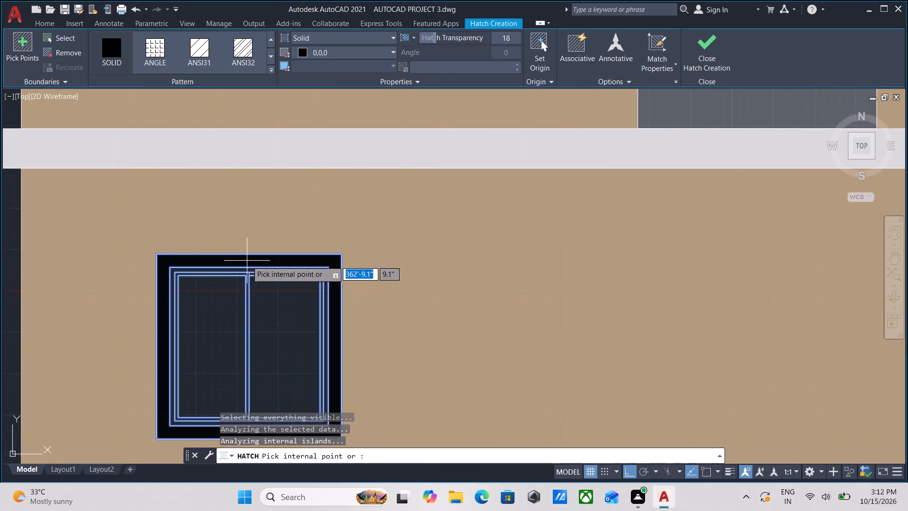
scroll(258, 258, down, 2)
scroll(341, 277, down, 1)
middle_drag(340, 277, 223, 293)
scroll(403, 305, up, 1)
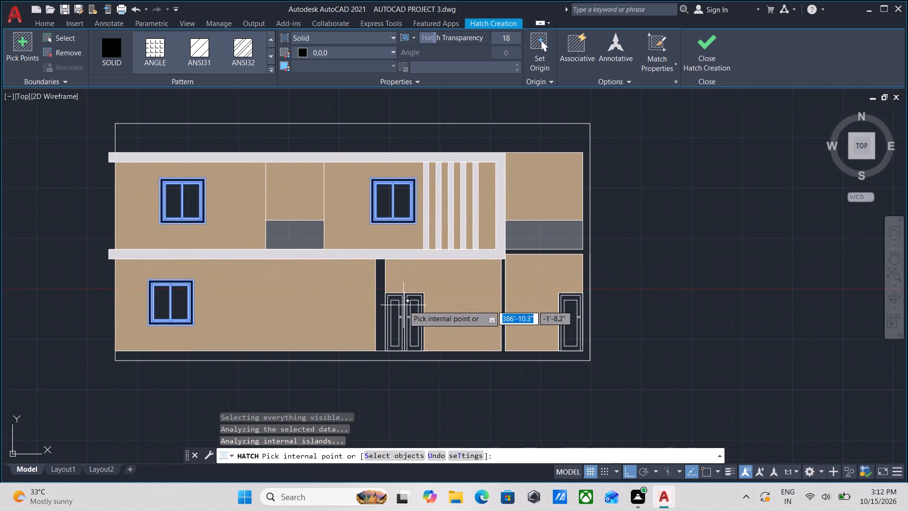
middle_drag(467, 308, 373, 355)
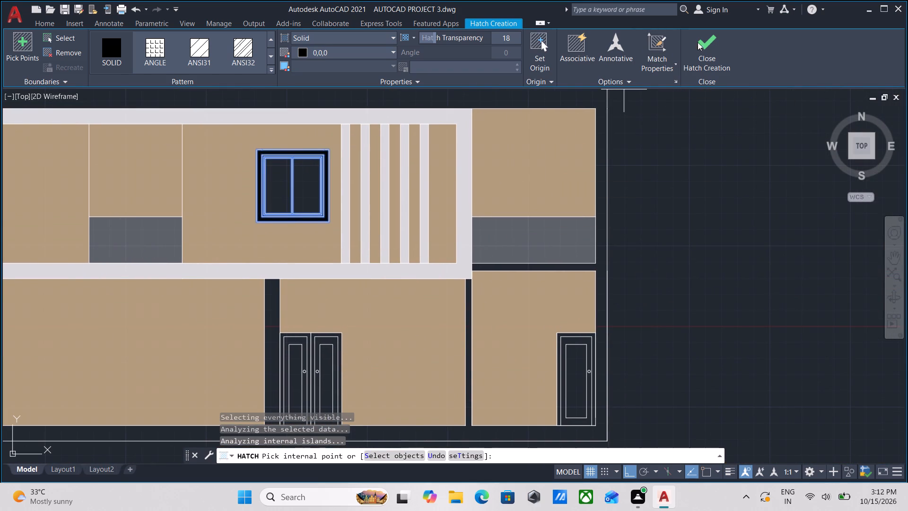
click(705, 45)
Examine the coloured elevation, checking the window frames, balconies, doors and right wing roofline for areas still to finish.
scroll(204, 195, down, 2)
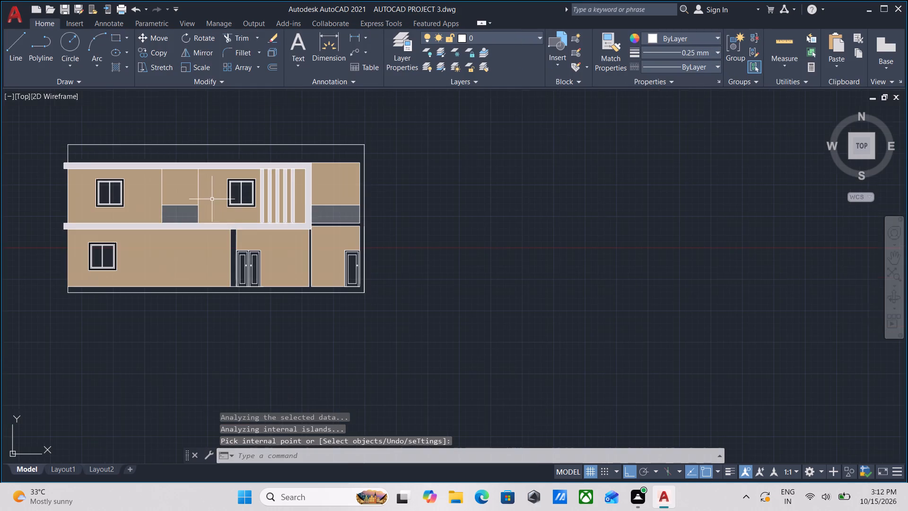
scroll(147, 203, up, 2)
scroll(209, 235, down, 2)
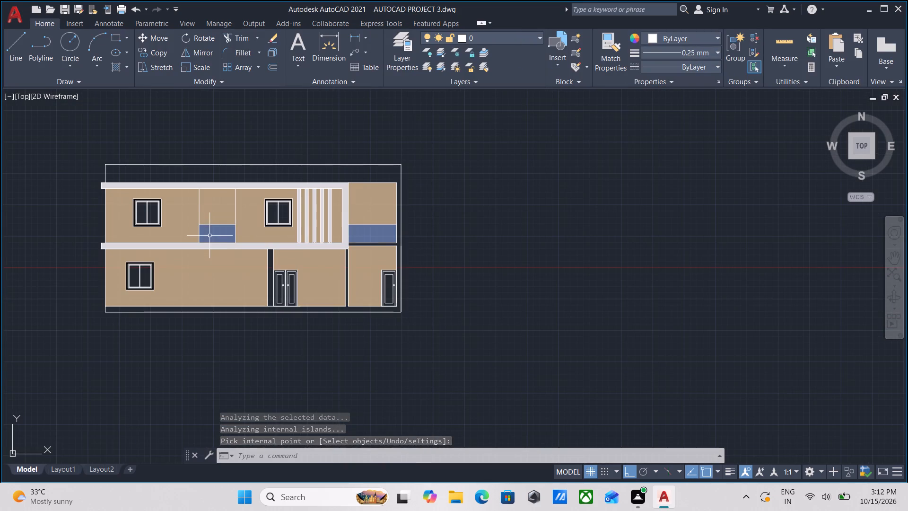
middle_drag(311, 124, 324, 178)
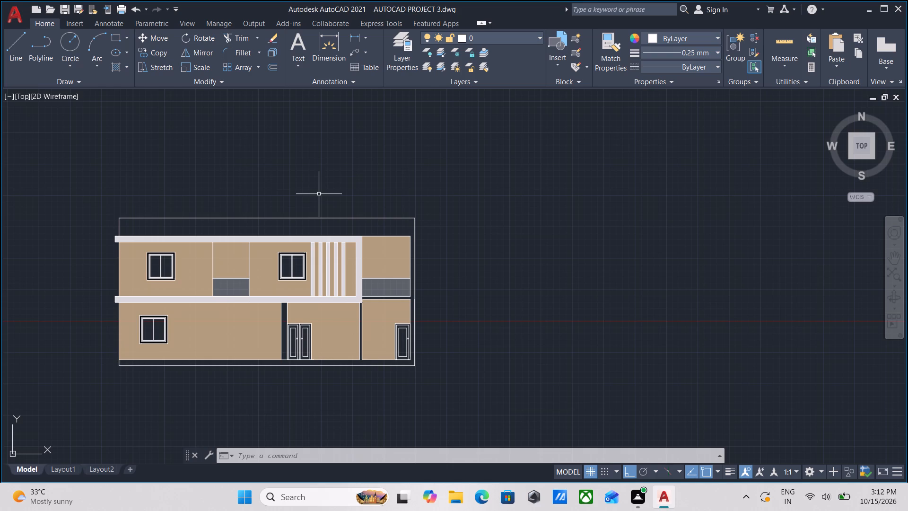
scroll(319, 194, up, 1)
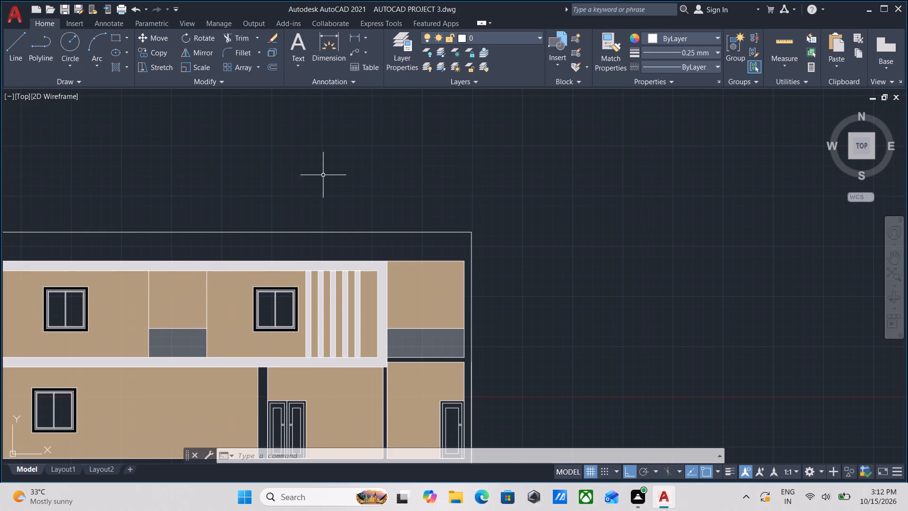
scroll(350, 170, down, 1)
middle_drag(349, 167, 351, 144)
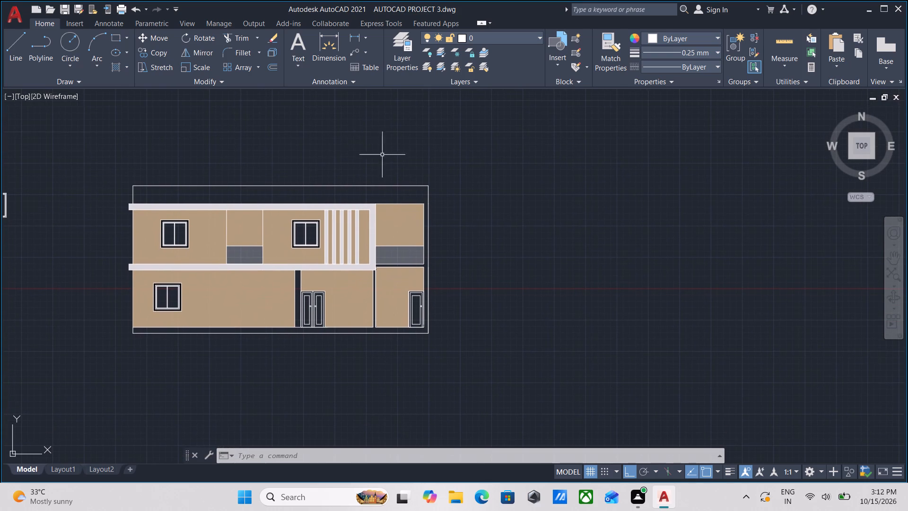
middle_drag(451, 198, 450, 207)
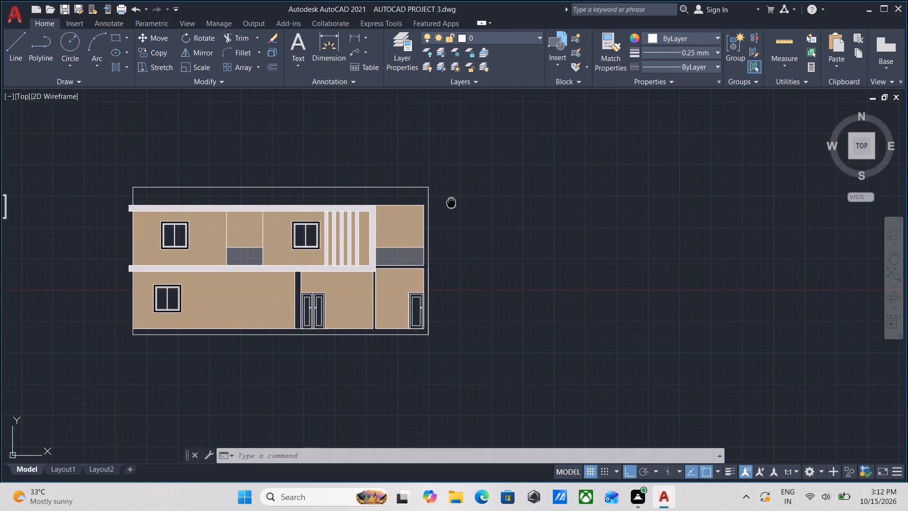
middle_drag(450, 207, 445, 237)
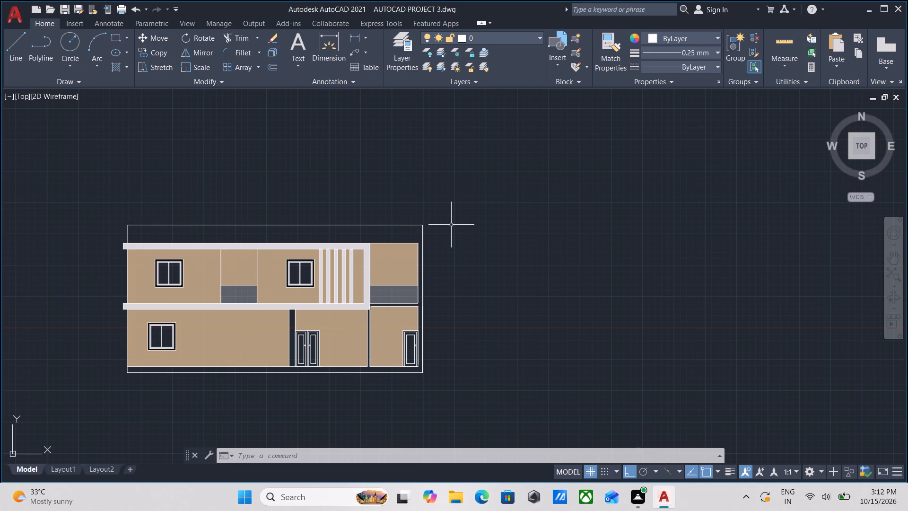
scroll(427, 247, up, 2)
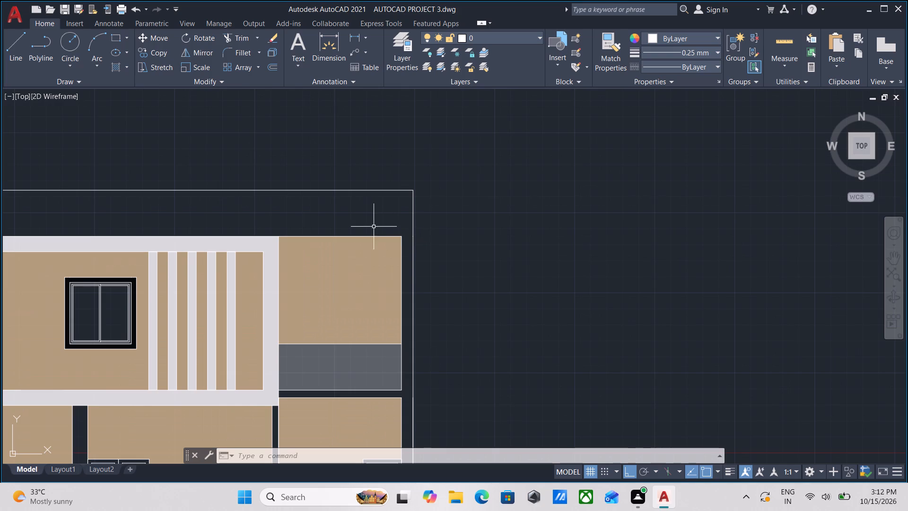
scroll(369, 227, up, 1)
key(Escape)
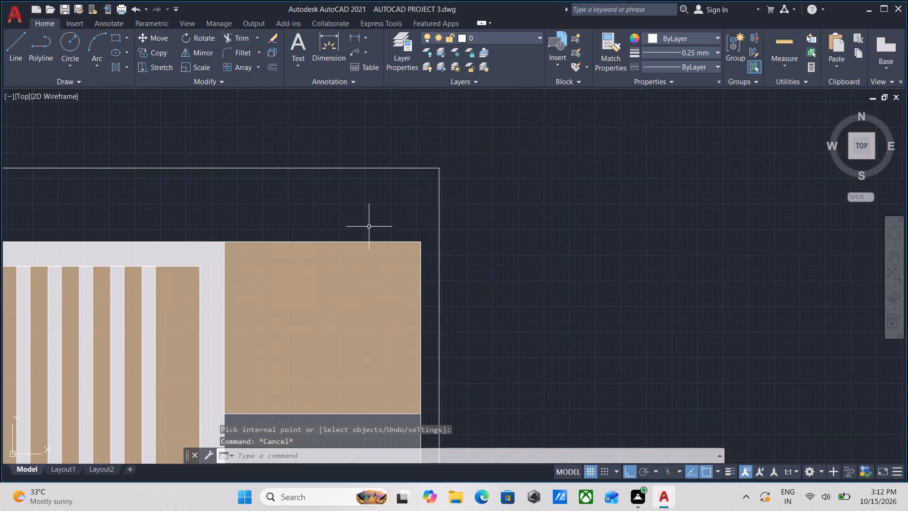
Draw a horizontal line about 9" long from the right wing's top outer corner to the elevation's outer boundary line.
key(l)
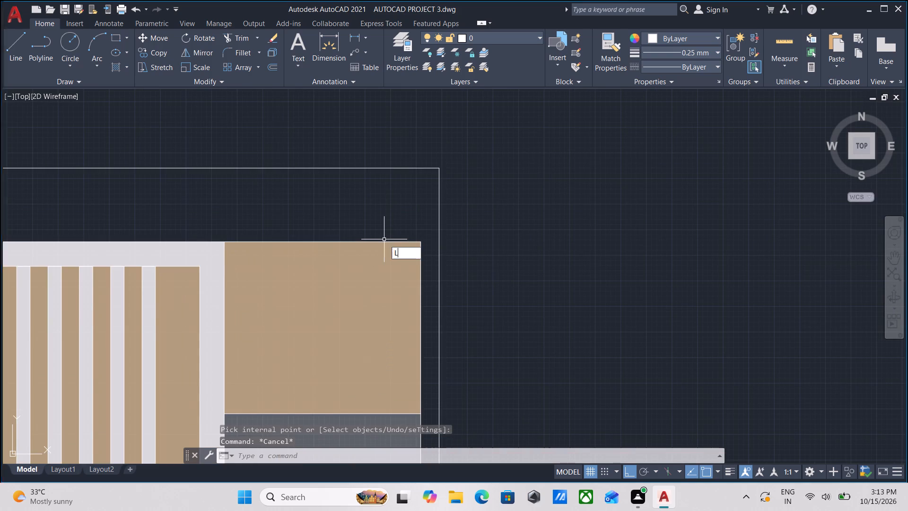
key(Return)
click(418, 241)
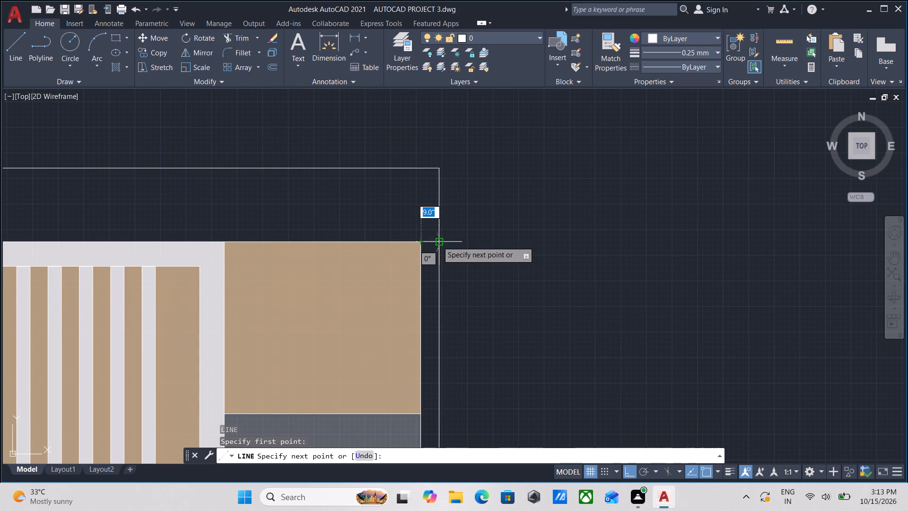
click(438, 241)
key(Escape)
scroll(439, 243, down, 1)
middle_drag(441, 247, 432, 213)
scroll(436, 239, down, 1)
middle_drag(433, 235, 424, 197)
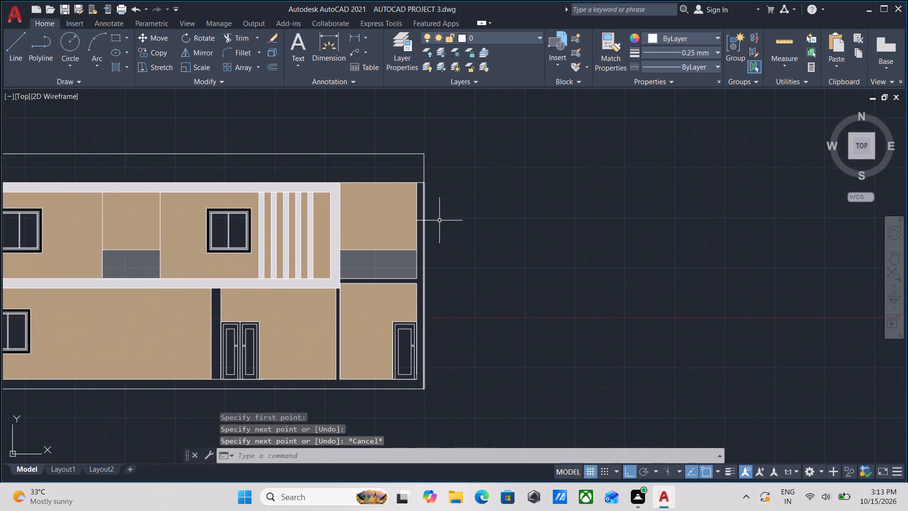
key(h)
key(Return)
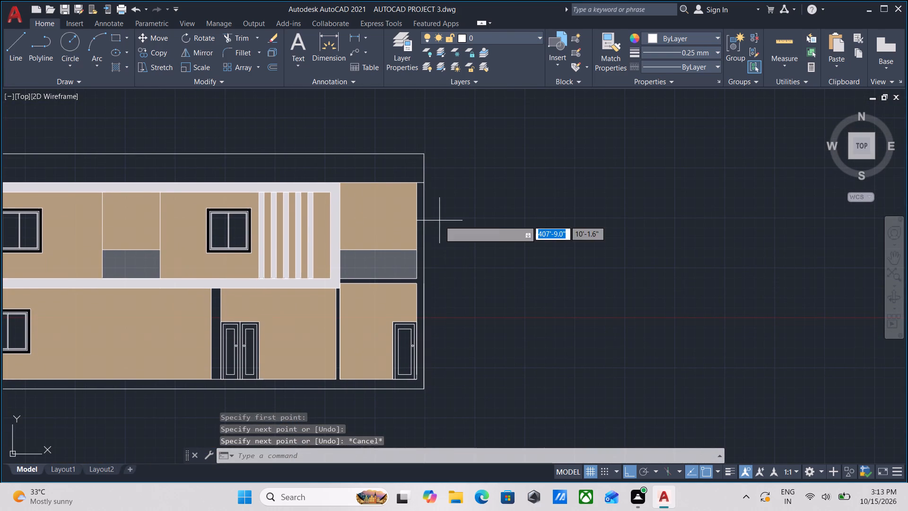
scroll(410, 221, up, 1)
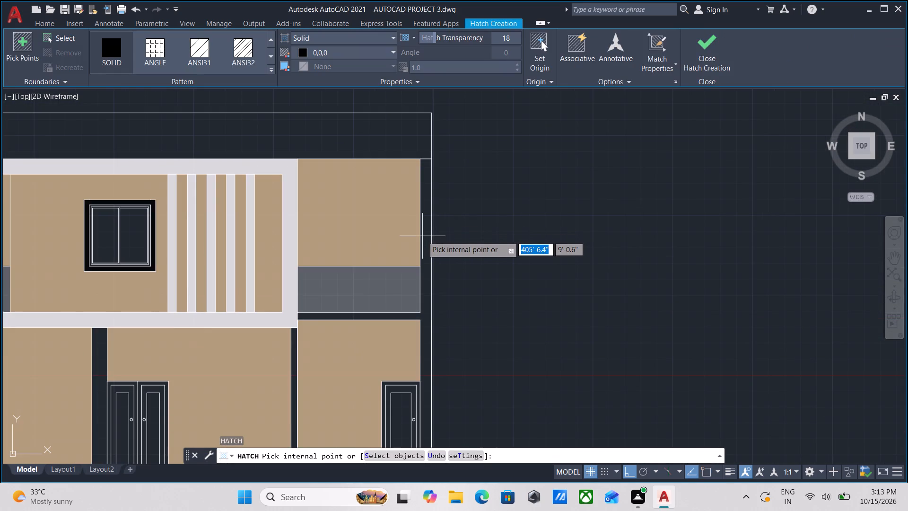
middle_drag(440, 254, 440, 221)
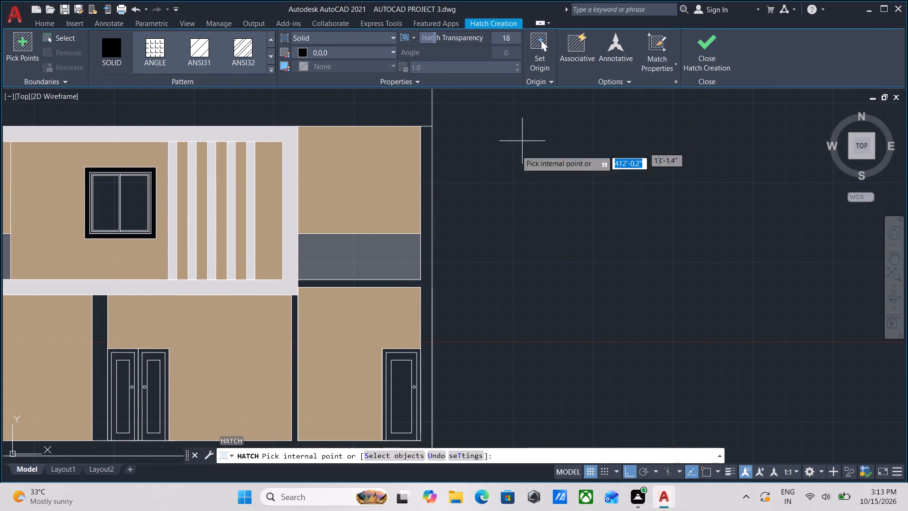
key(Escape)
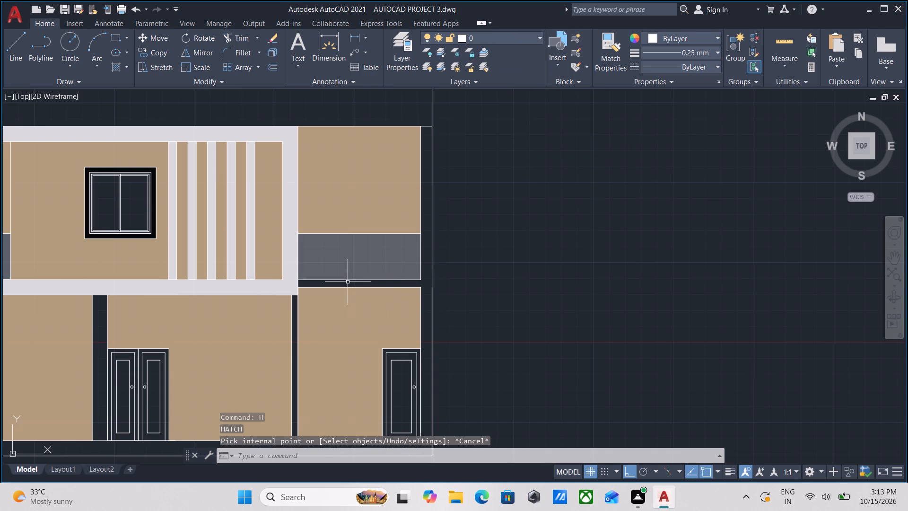
Draw a short vertical line closing the outer end of the gap between the right wing's balcony railing and ground-floor wall.
key(l)
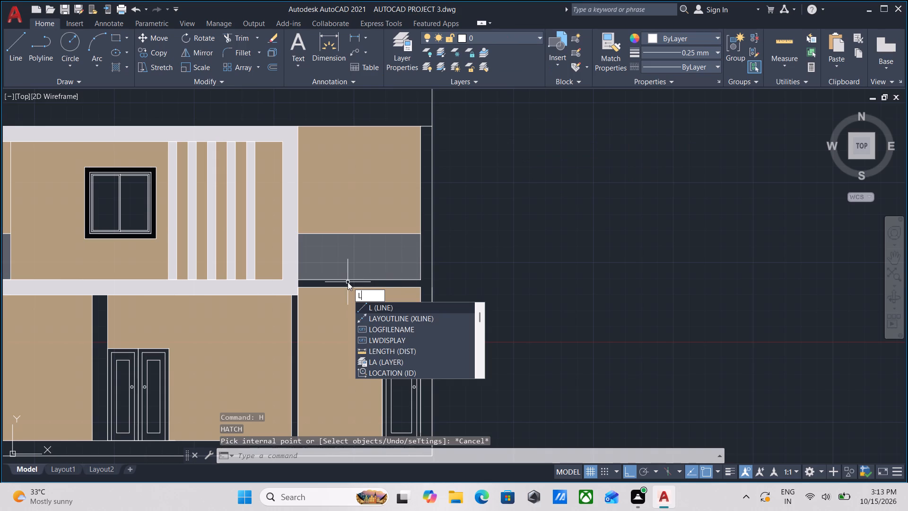
key(Return)
scroll(409, 286, up, 4)
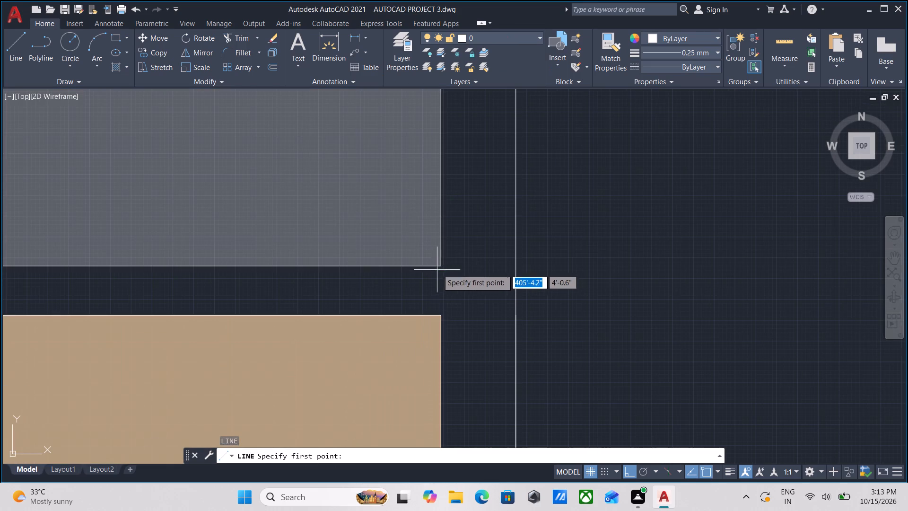
click(441, 267)
click(442, 317)
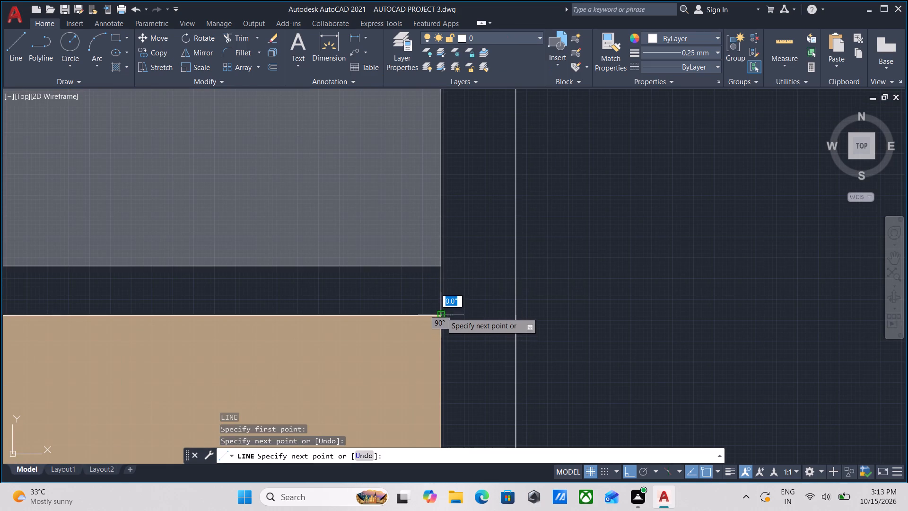
key(Escape)
scroll(441, 312, down, 2)
Fill the open strip along the right wing's outer edge and the building's base with a solid hatch in 210,180,140.
key(h)
key(Return)
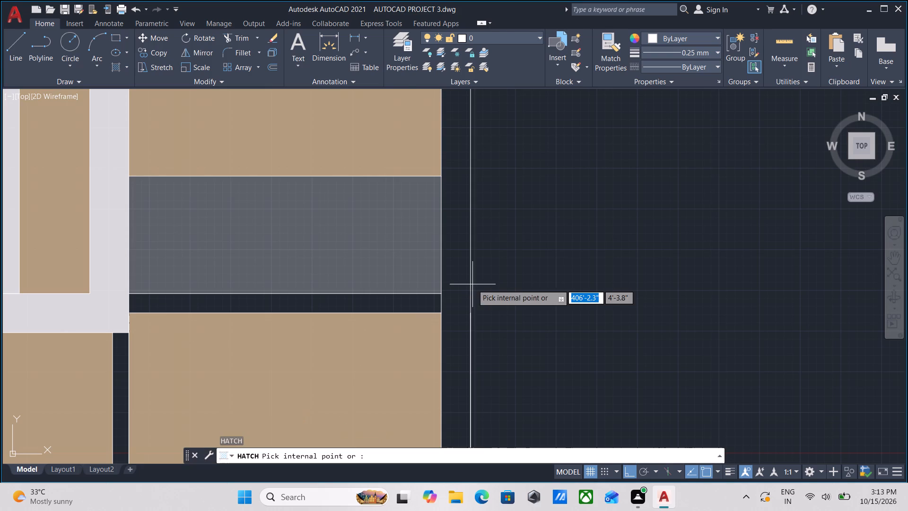
scroll(465, 281, down, 1)
click(458, 272)
scroll(458, 272, down, 2)
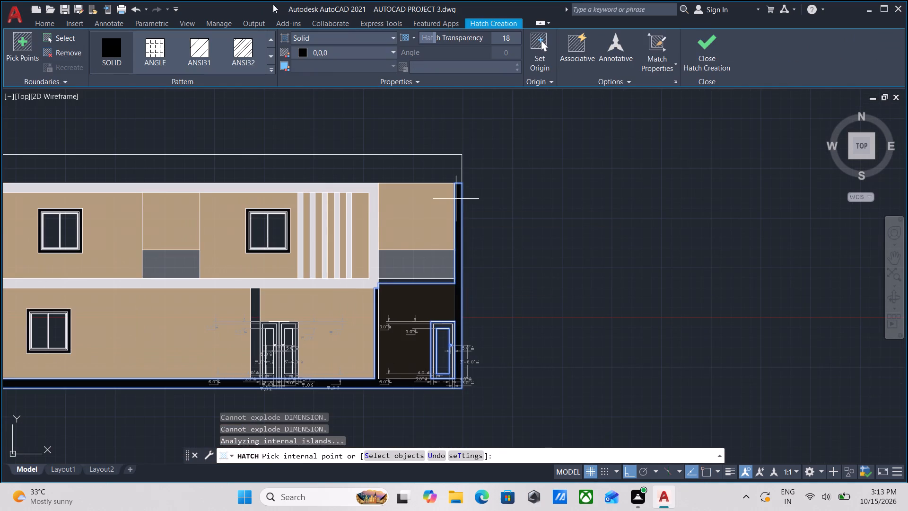
click(300, 50)
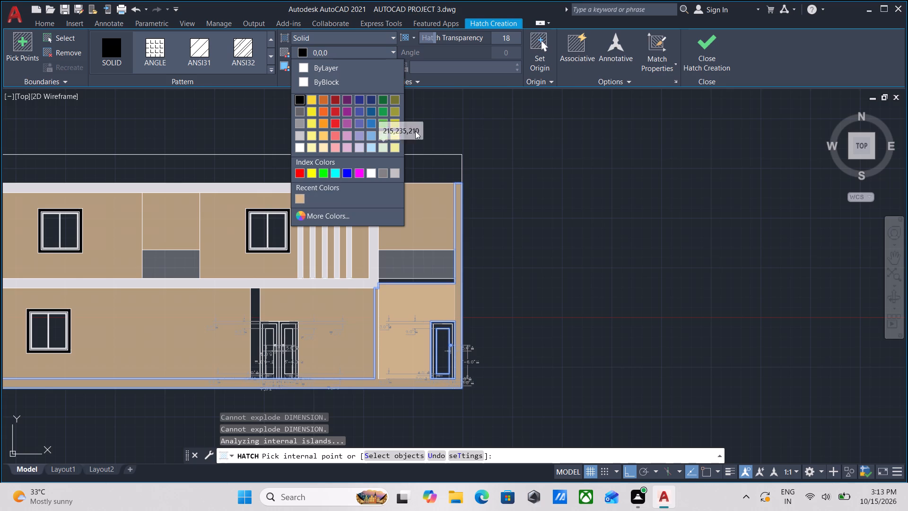
key(Escape)
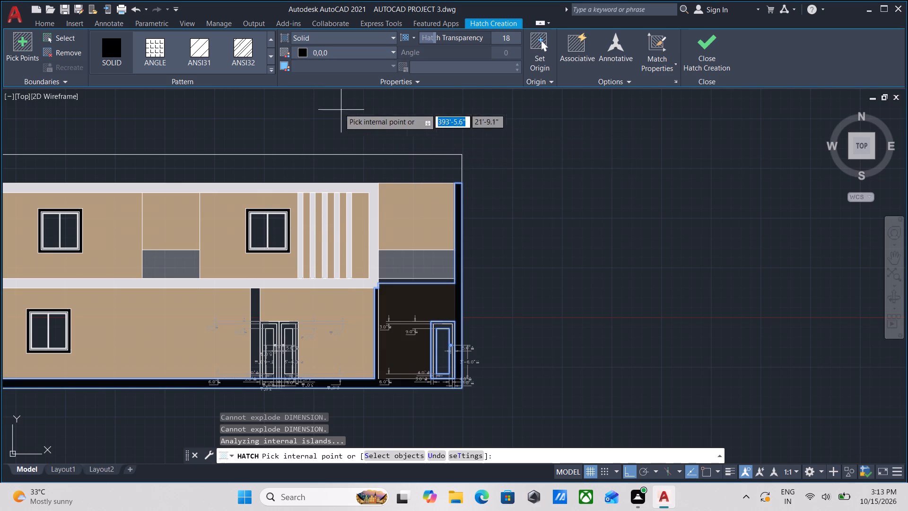
click(301, 51)
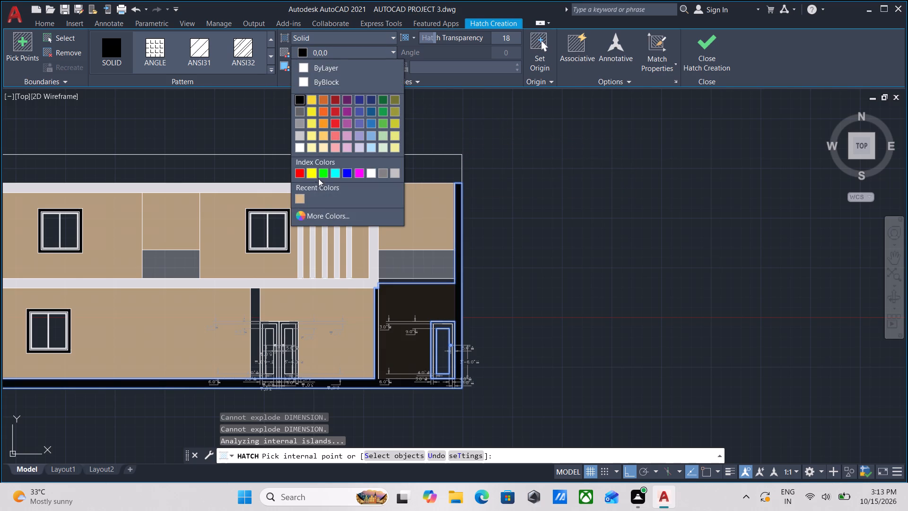
click(301, 201)
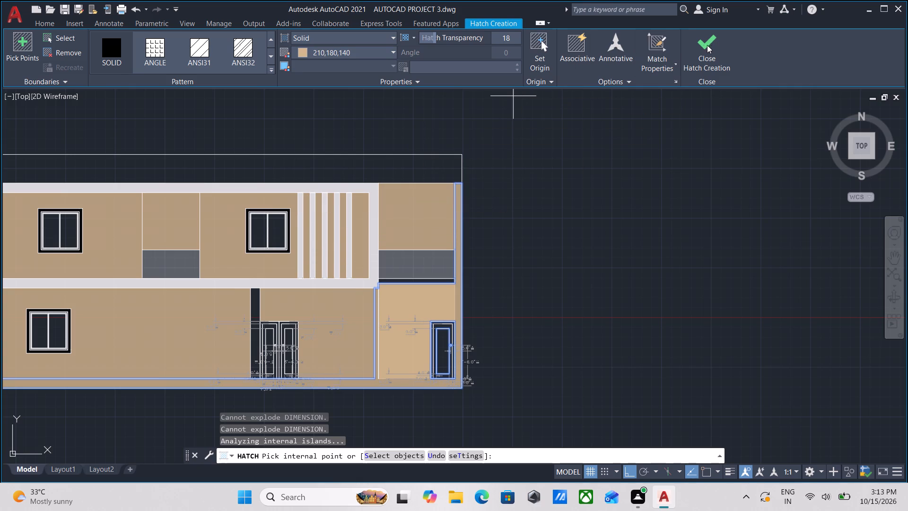
click(713, 45)
Examine the coloured elevation, checking the base, walls, roofline, balconies and right wing for areas still to finish.
scroll(571, 193, down, 1)
middle_drag(571, 193, 583, 201)
scroll(582, 200, down, 1)
scroll(513, 253, up, 4)
scroll(410, 253, down, 2)
middle_drag(395, 275, 378, 305)
middle_drag(313, 275, 307, 312)
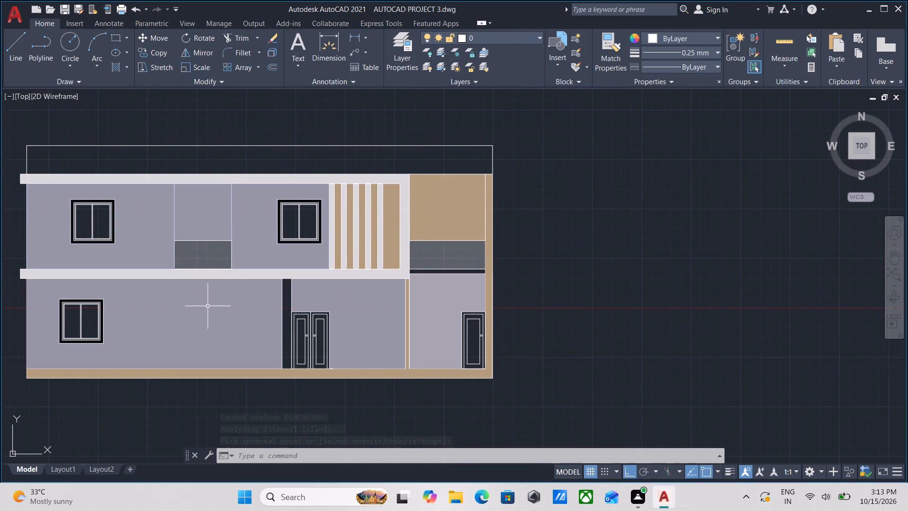
scroll(253, 316, up, 3)
scroll(394, 284, down, 2)
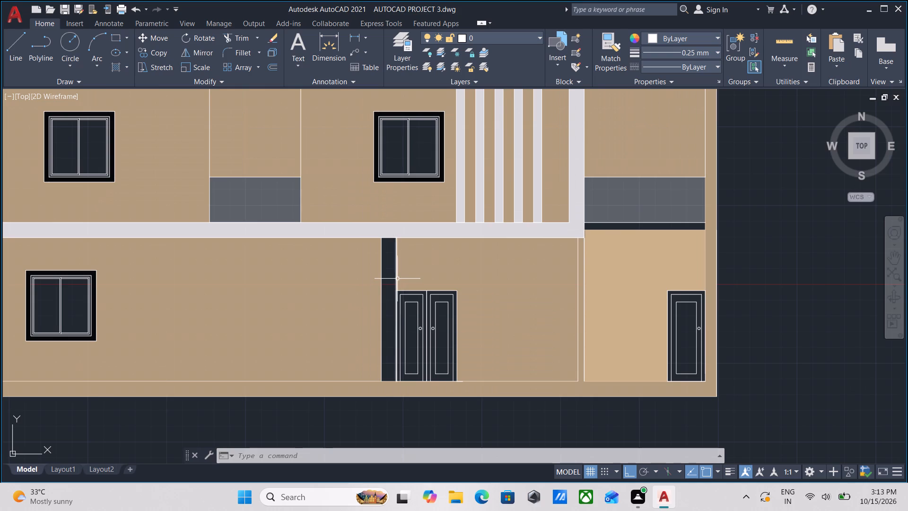
scroll(386, 268, down, 1)
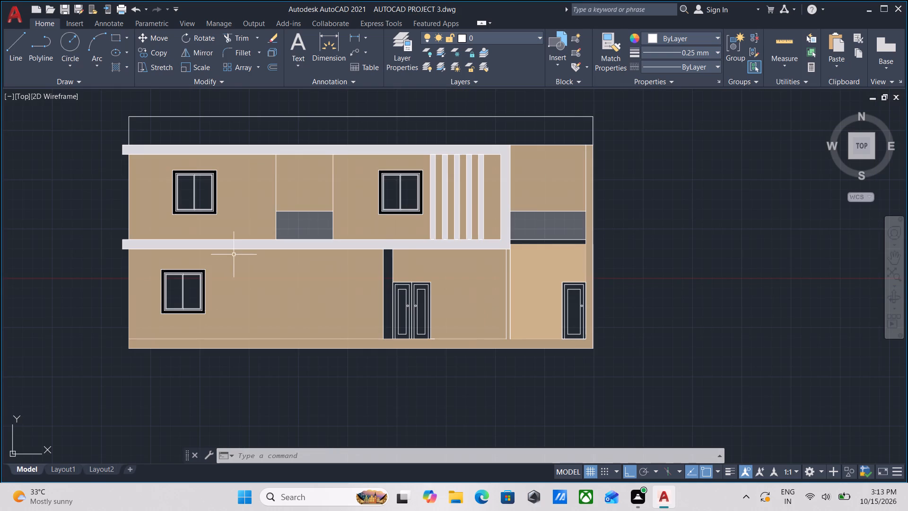
scroll(219, 256, up, 3)
scroll(264, 274, down, 1)
middle_drag(266, 273, 294, 250)
scroll(209, 263, down, 1)
middle_drag(209, 268, 209, 271)
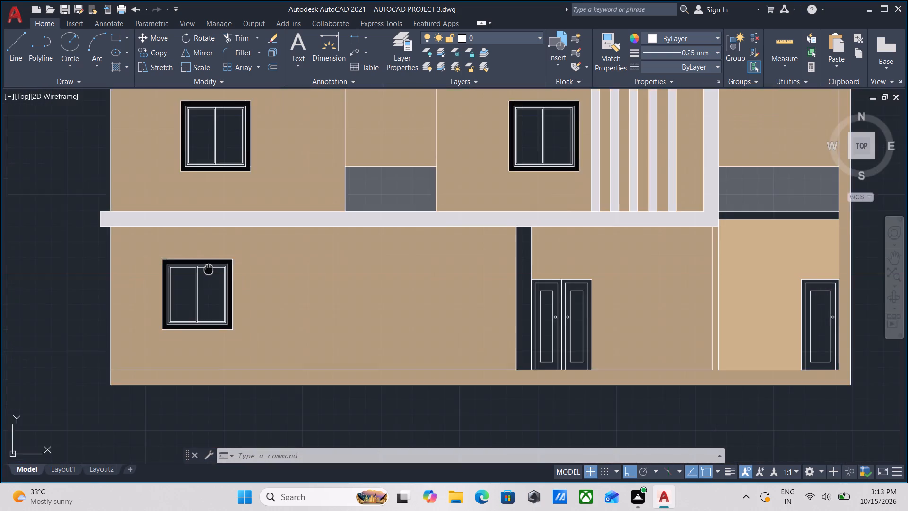
middle_drag(209, 271, 193, 323)
scroll(235, 292, down, 1)
middle_drag(227, 296, 182, 322)
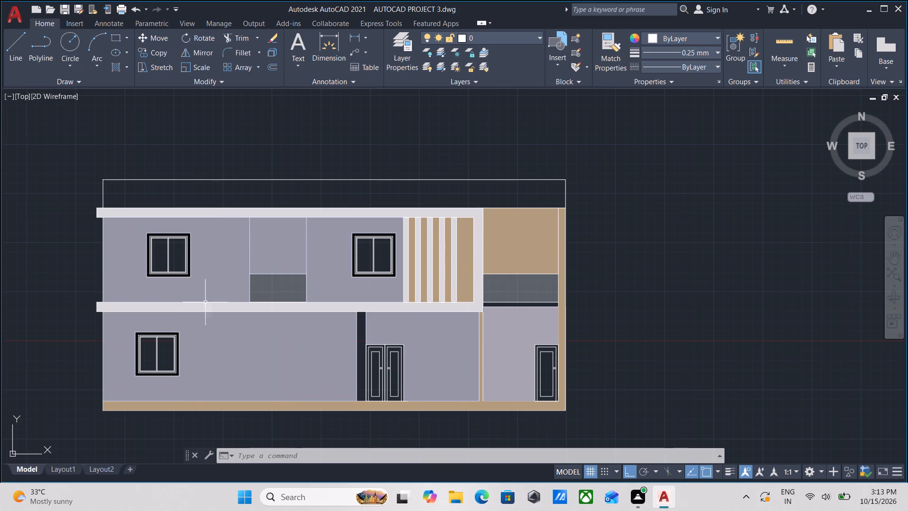
scroll(690, 167, down, 1)
middle_drag(687, 165, 597, 169)
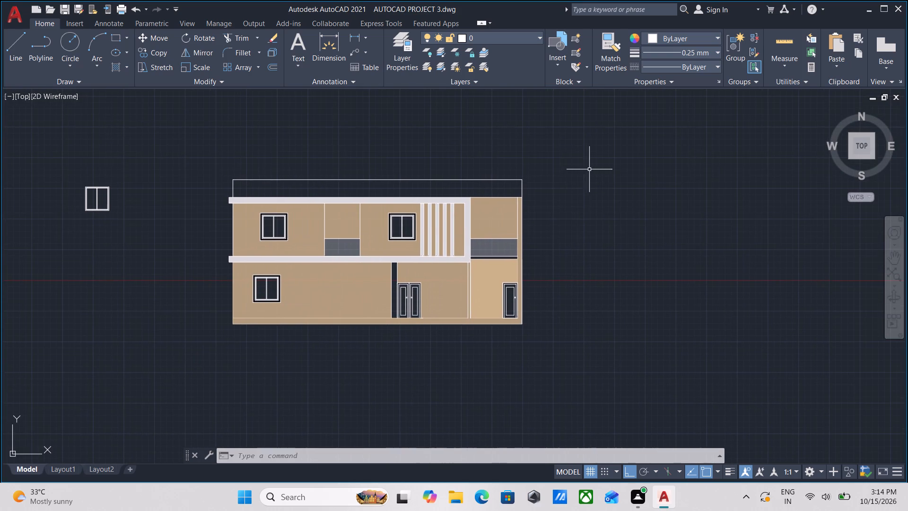
middle_drag(584, 169, 515, 191)
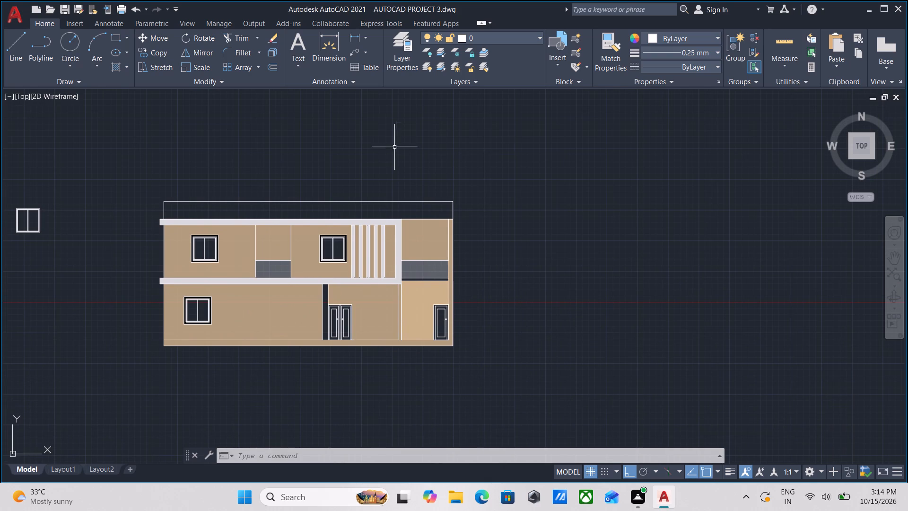
scroll(376, 138, up, 1)
middle_drag(342, 170, 394, 183)
middle_drag(392, 191, 394, 185)
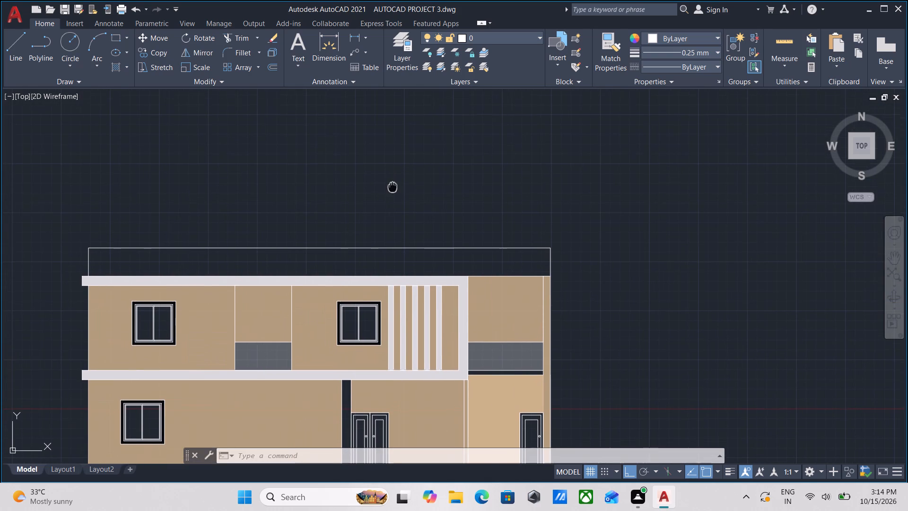
middle_drag(394, 185, 399, 175)
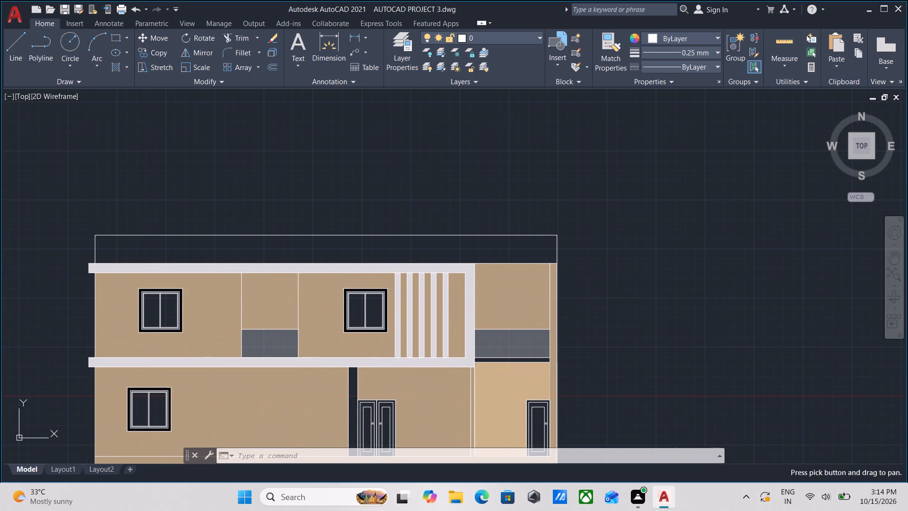
scroll(402, 174, down, 1)
scroll(283, 224, up, 2)
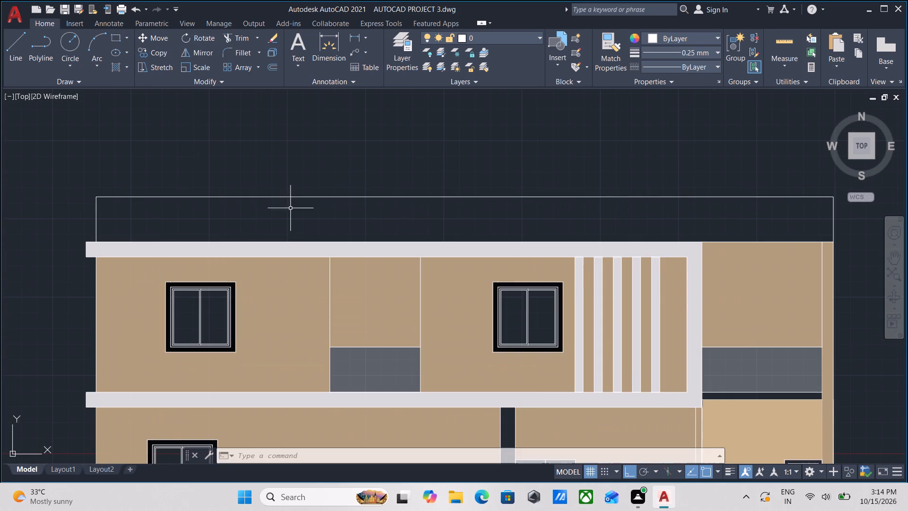
scroll(523, 173, down, 1)
middle_drag(523, 173, 441, 199)
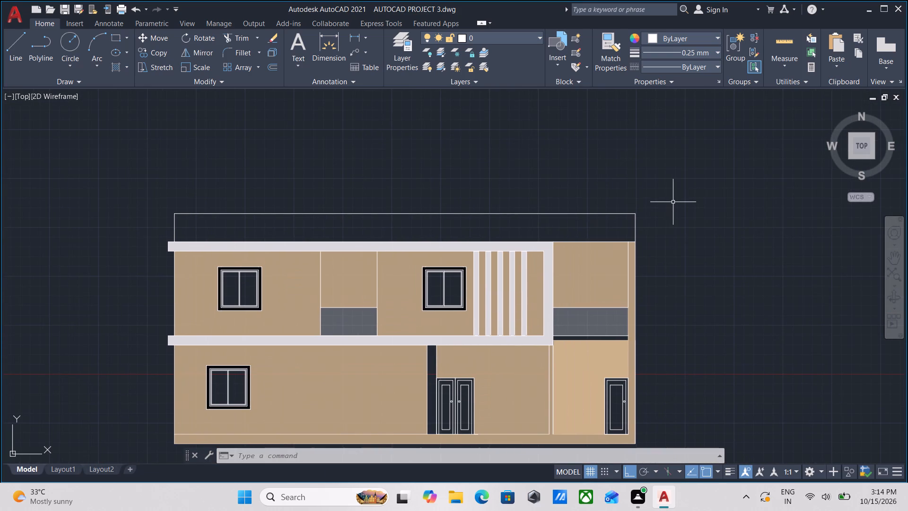
scroll(675, 206, up, 1)
middle_drag(671, 218, 665, 157)
scroll(662, 176, down, 2)
middle_drag(660, 185, 611, 199)
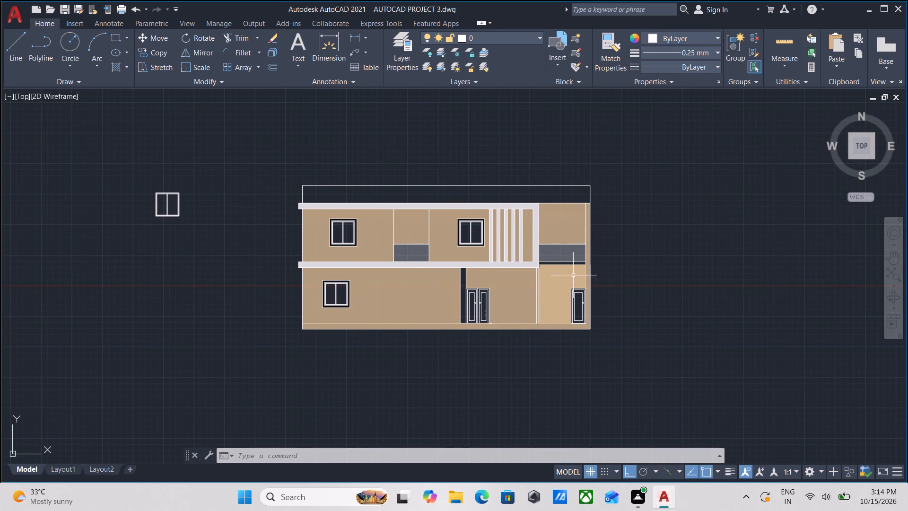
scroll(560, 282, up, 2)
middle_drag(827, 180, 733, 248)
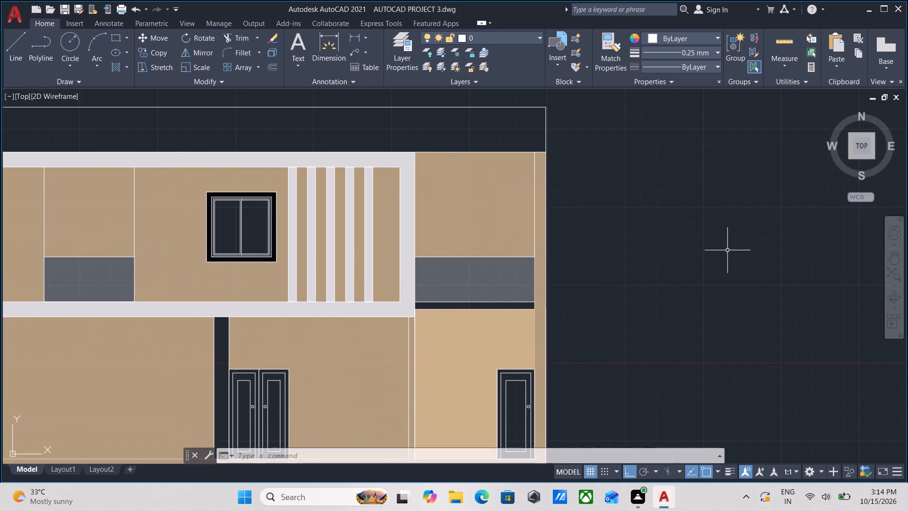
scroll(726, 248, down, 1)
middle_click(734, 252)
scroll(719, 263, up, 1)
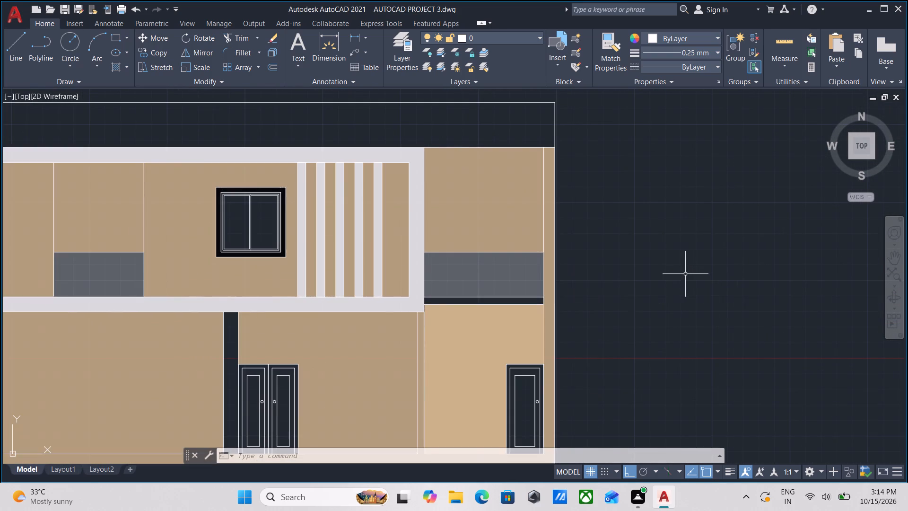
Fill the narrow slab strip below the right wing's balcony railing with a solid hatch set to Use Current colour.
key(h)
key(Return)
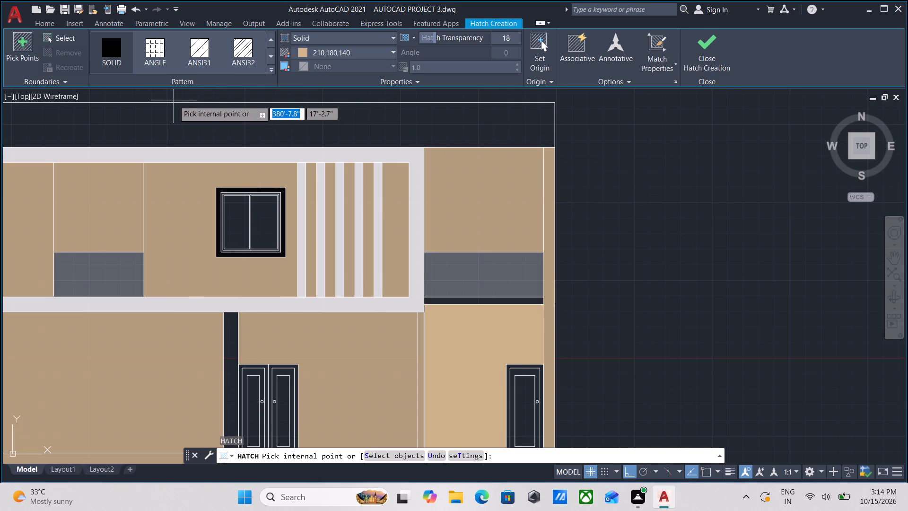
click(300, 53)
click(302, 99)
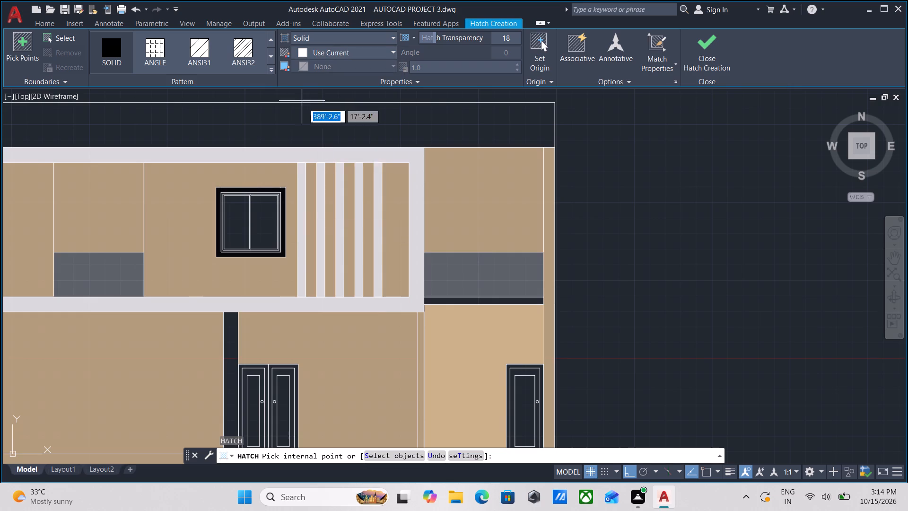
scroll(481, 297, up, 2)
click(482, 305)
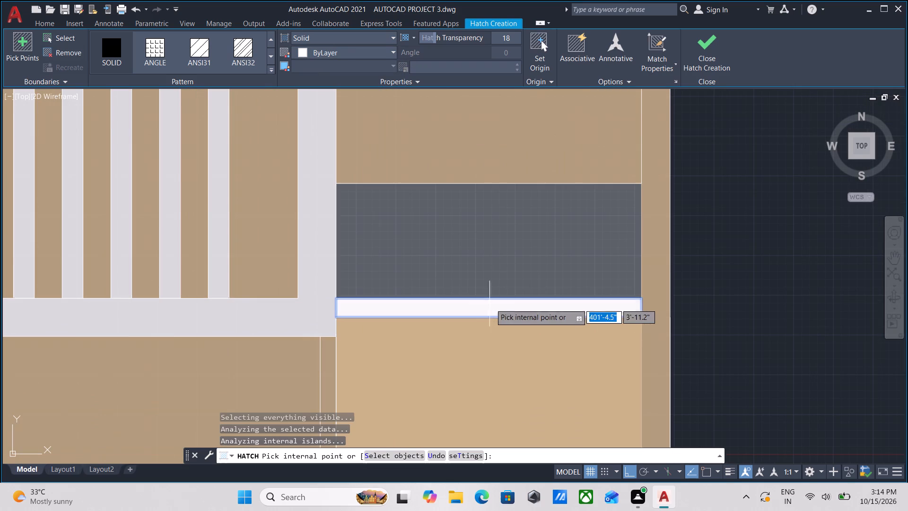
click(710, 54)
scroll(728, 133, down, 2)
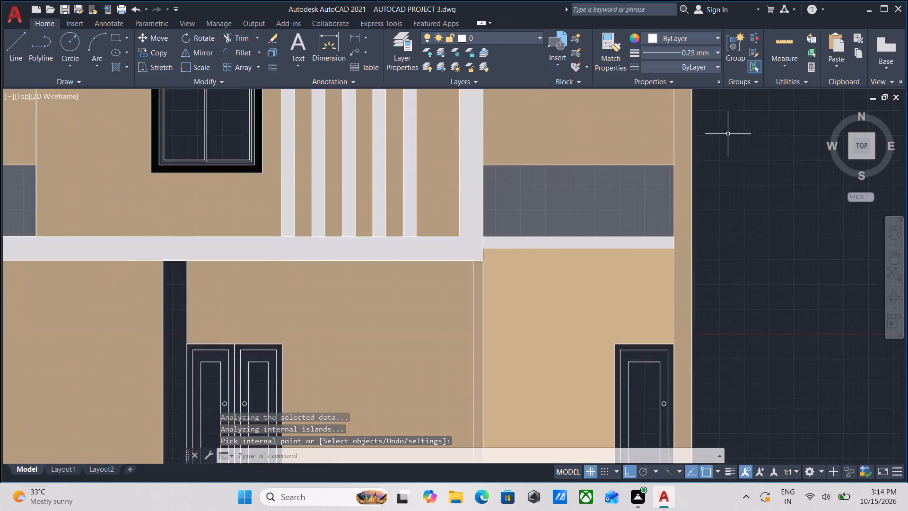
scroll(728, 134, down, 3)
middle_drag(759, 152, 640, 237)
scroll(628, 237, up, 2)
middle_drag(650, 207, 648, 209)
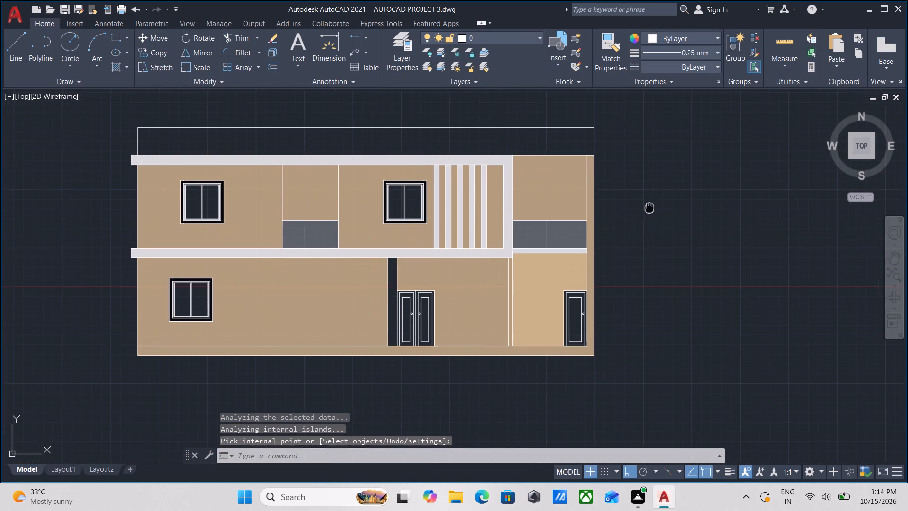
Fill the narrow vertical column strip beside the ground-floor double door with a solid ByLayer hatch.
middle_drag(648, 209, 627, 231)
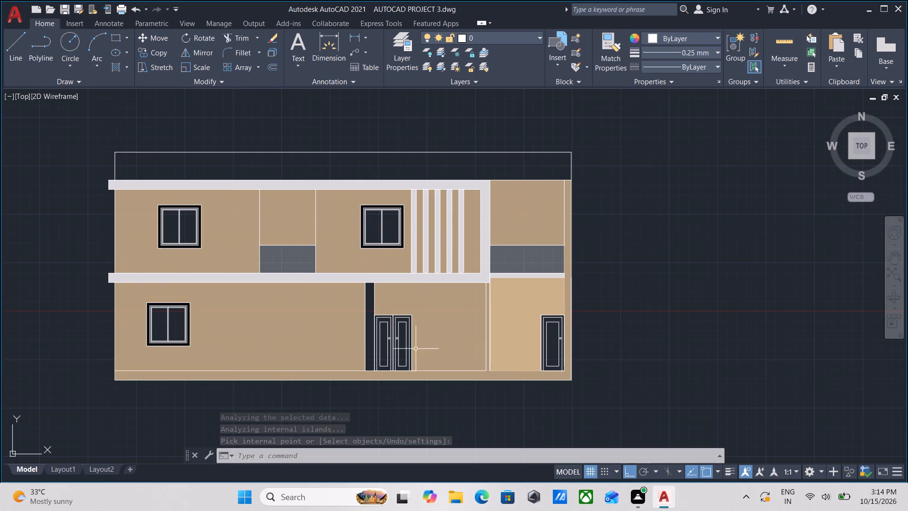
scroll(366, 299, up, 2)
scroll(366, 299, down, 1)
middle_drag(366, 299, 384, 326)
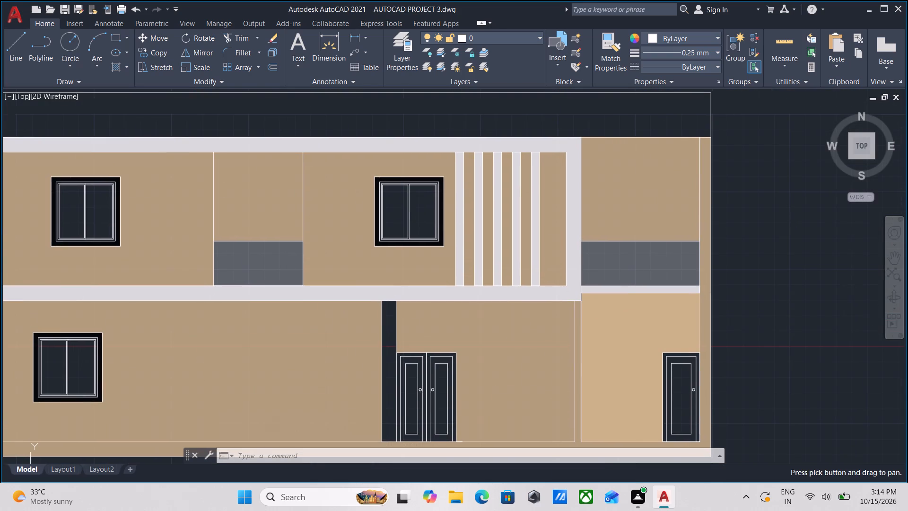
key(h)
key(Return)
click(387, 326)
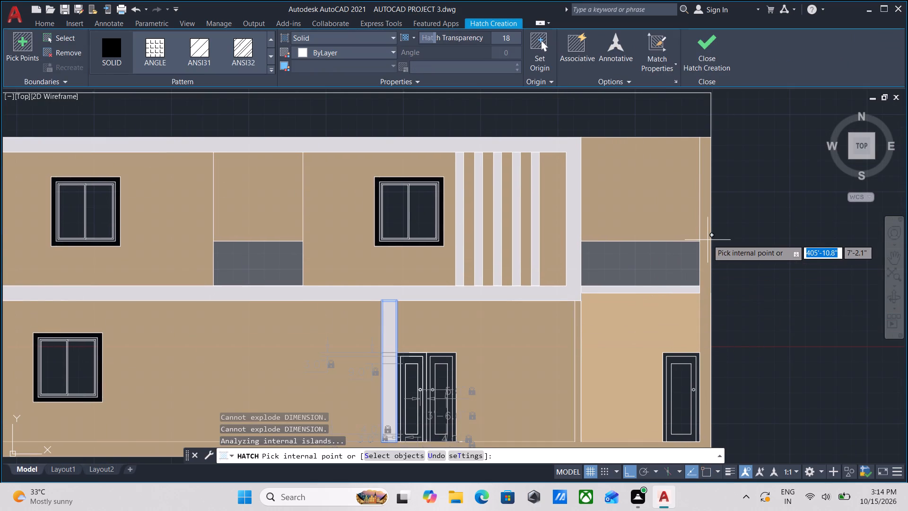
key(Escape)
key(Escape)
Examine the ground floor, right wing and roof parapet outline for areas still to finish.
scroll(575, 305, down, 1)
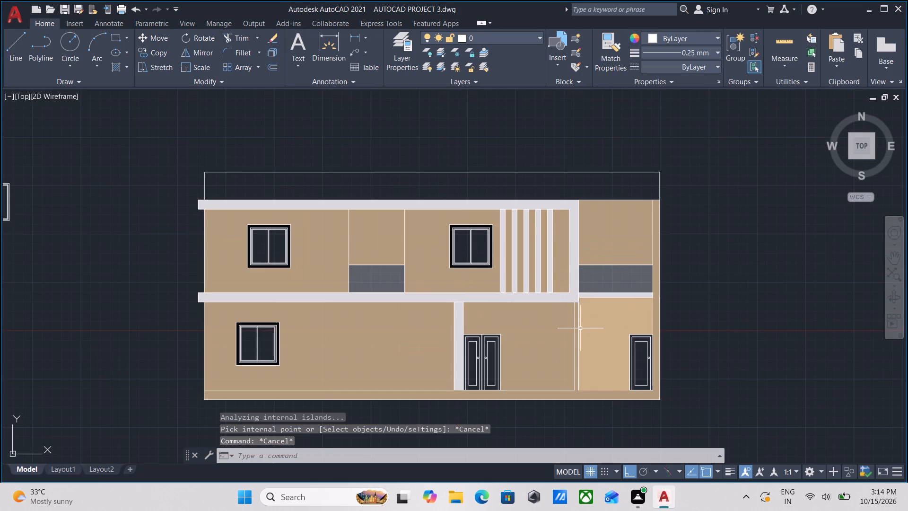
middle_drag(580, 328, 578, 276)
scroll(585, 316, up, 2)
scroll(593, 311, down, 2)
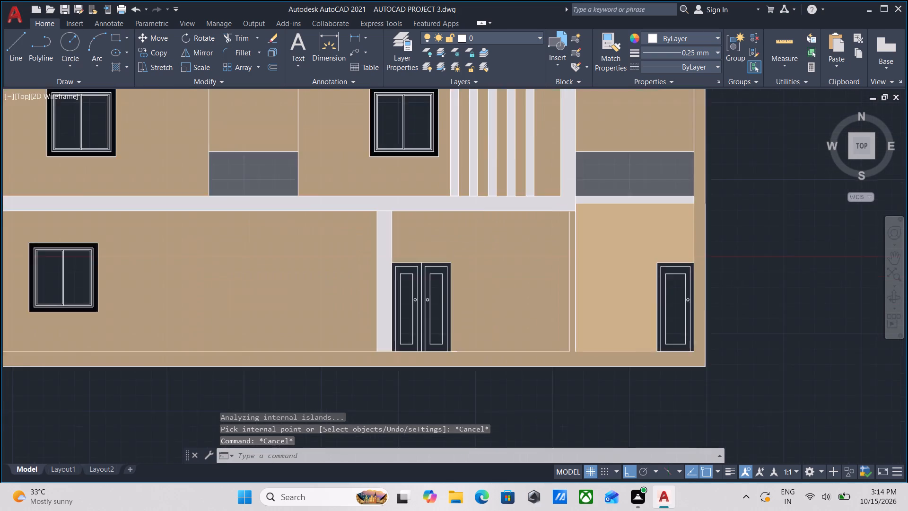
middle_drag(545, 288, 530, 366)
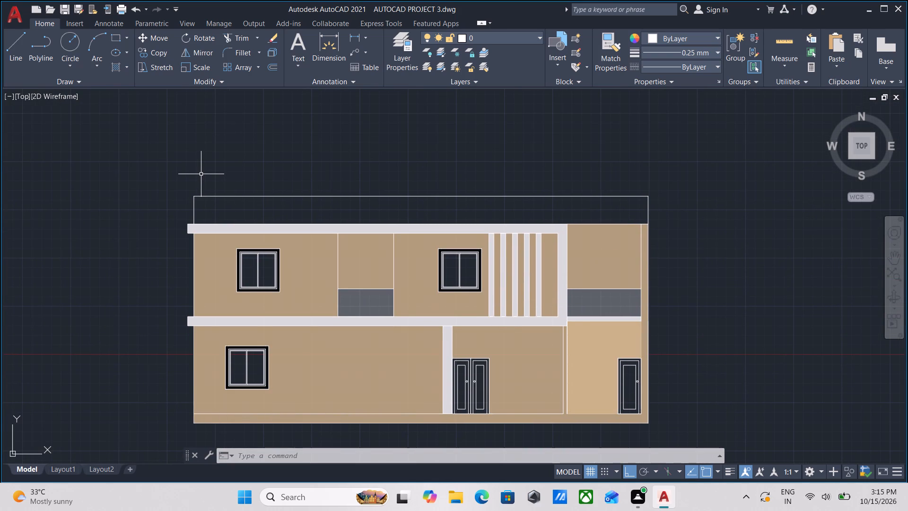
scroll(199, 175, up, 2)
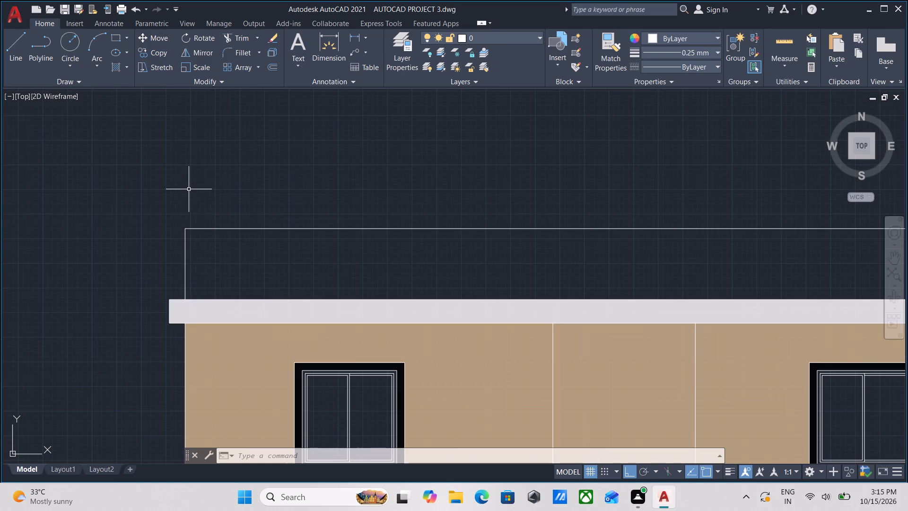
scroll(167, 225, up, 1)
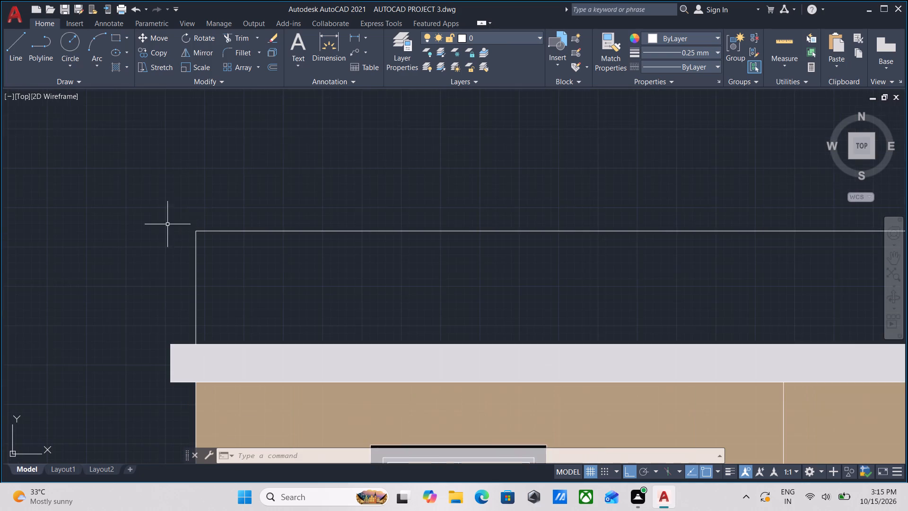
middle_drag(179, 211, 152, 226)
middle_drag(202, 203, 109, 224)
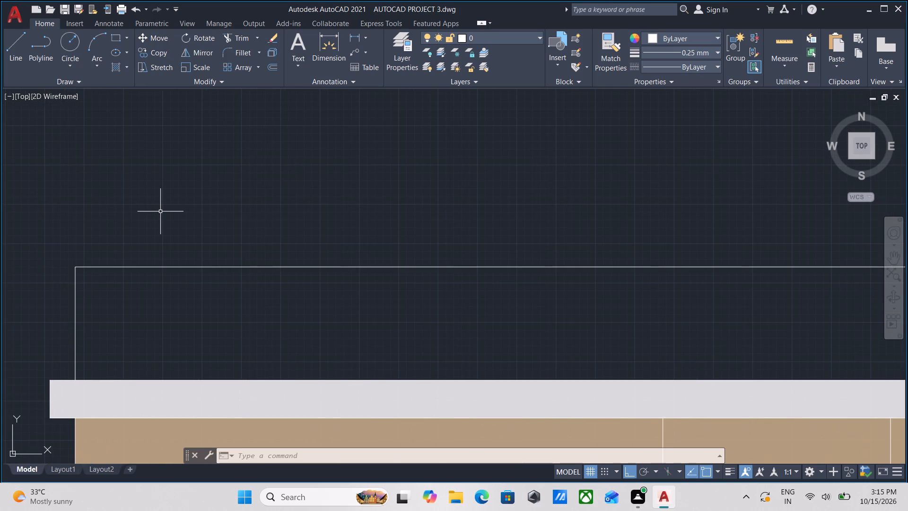
scroll(160, 211, down, 2)
middle_drag(167, 217, 182, 201)
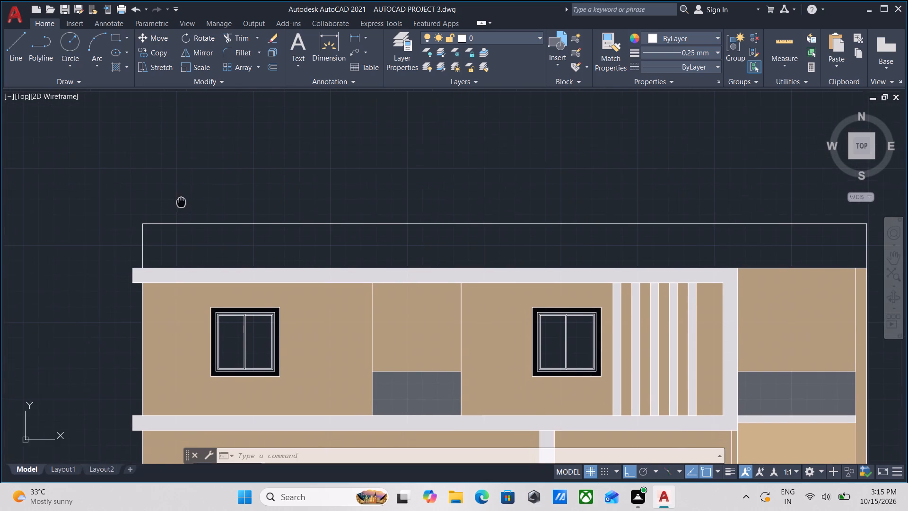
middle_drag(182, 201, 182, 201)
middle_drag(541, 156, 524, 188)
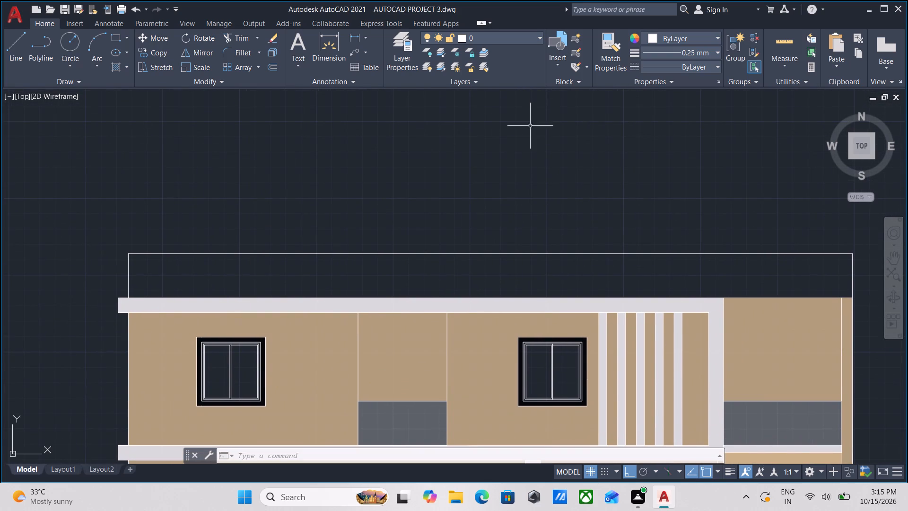
Draw a horizontal line across the roof parapet's full width, starting 2" below its top-left corner.
key(l)
key(Return)
scroll(128, 258, up, 2)
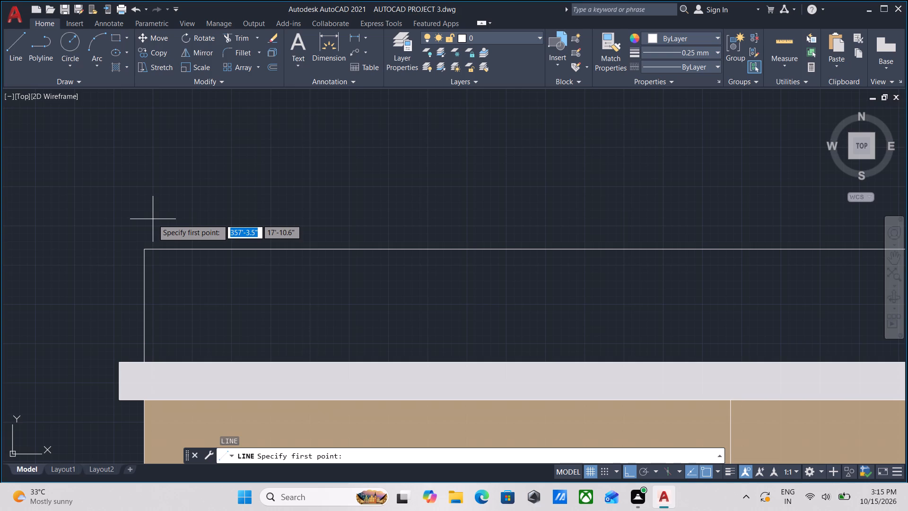
key(t)
key(k)
key(Return)
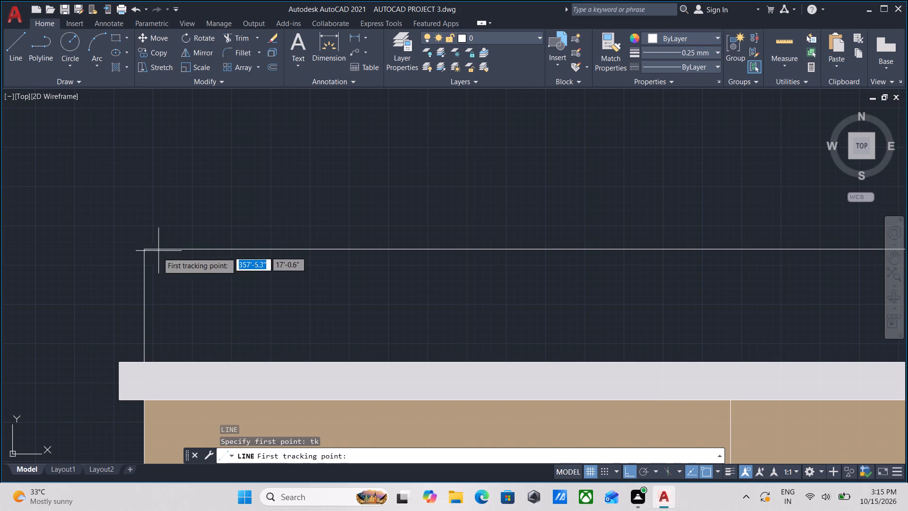
scroll(147, 253, up, 1)
click(147, 246)
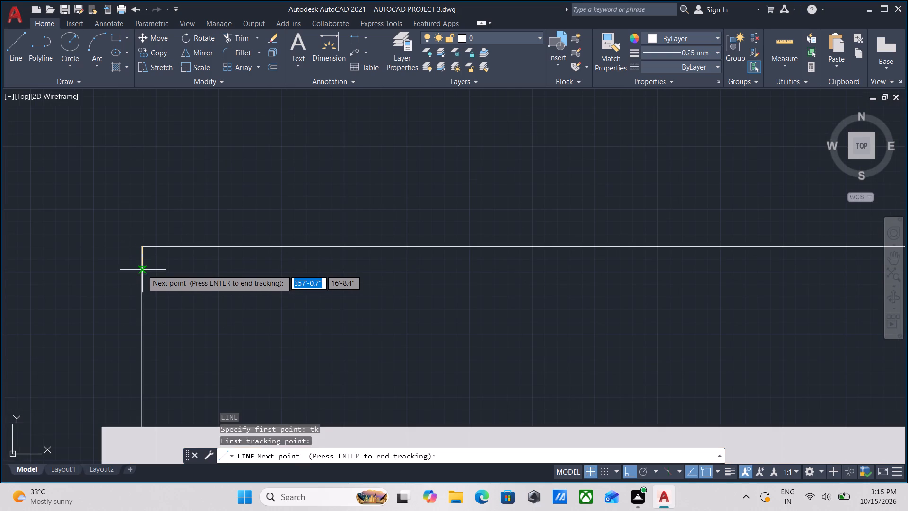
key(2)
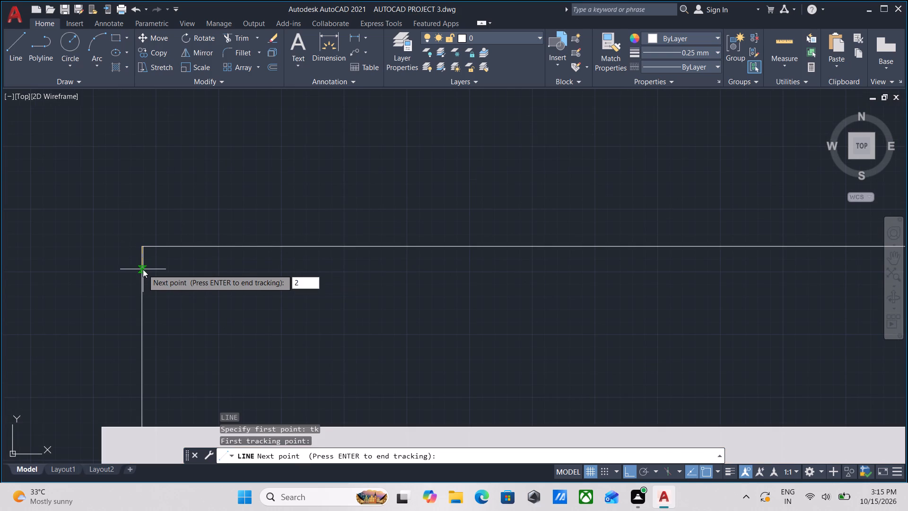
key(shift+quotedbl)
key(Return)
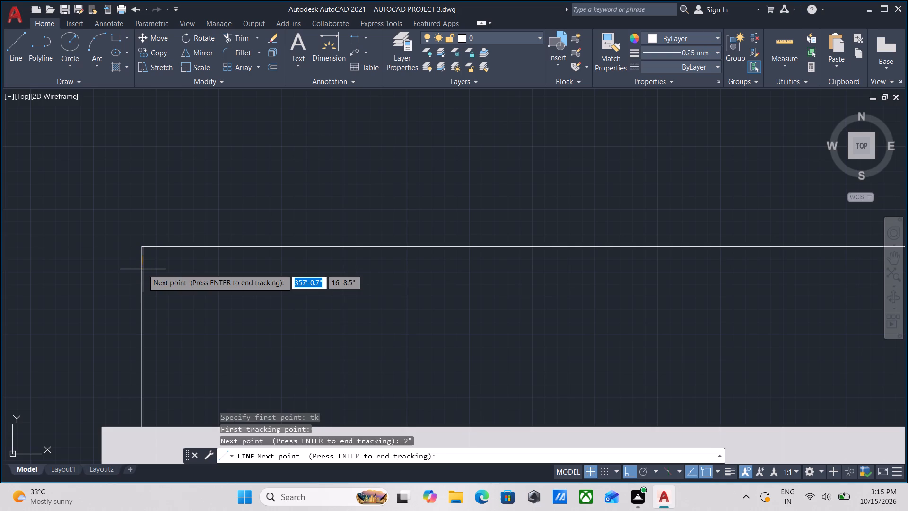
middle_drag(337, 267, 176, 235)
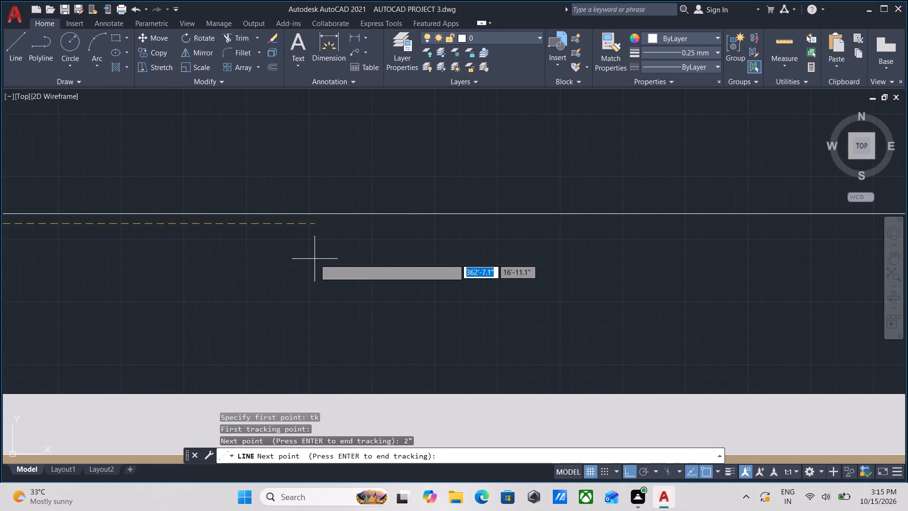
key(Return)
scroll(448, 219, down, 2)
middle_drag(449, 218, 232, 205)
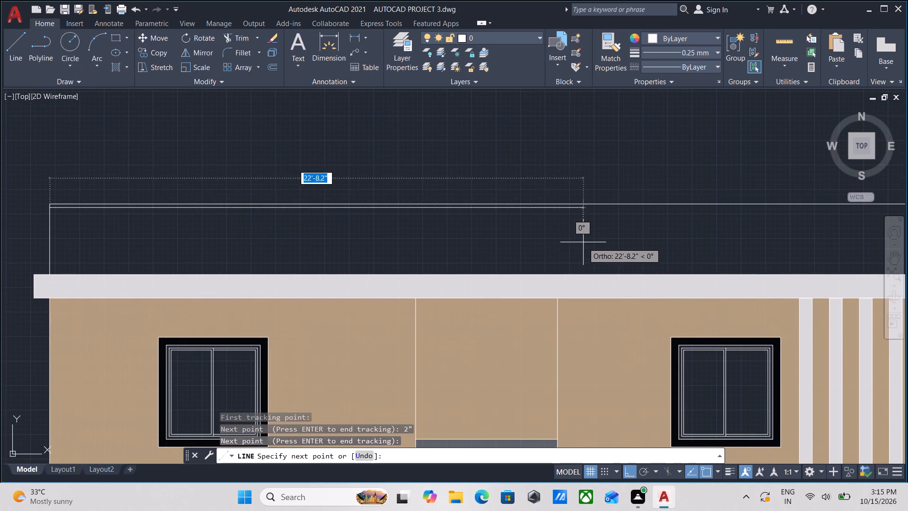
middle_drag(582, 242, 264, 304)
middle_drag(657, 288, 405, 295)
scroll(640, 285, up, 3)
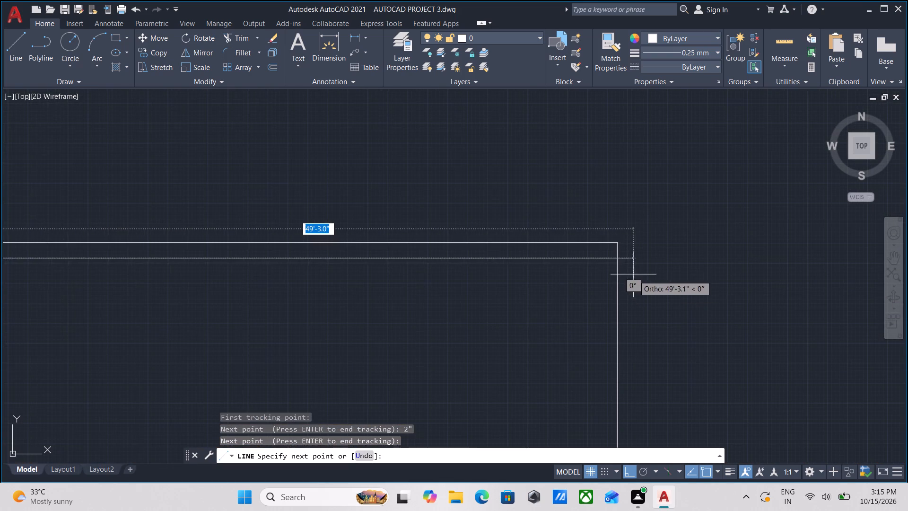
click(617, 260)
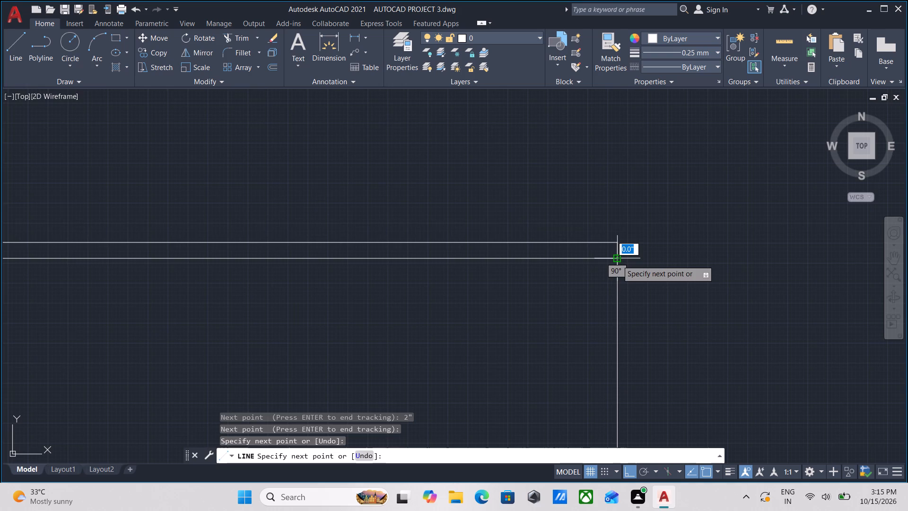
key(Escape)
Fill the thin strip along the parapet's top edge with a solid hatch set to Use Current colour.
scroll(617, 260, down, 3)
scroll(480, 268, down, 1)
middle_drag(480, 268, 629, 267)
middle_drag(397, 283, 475, 289)
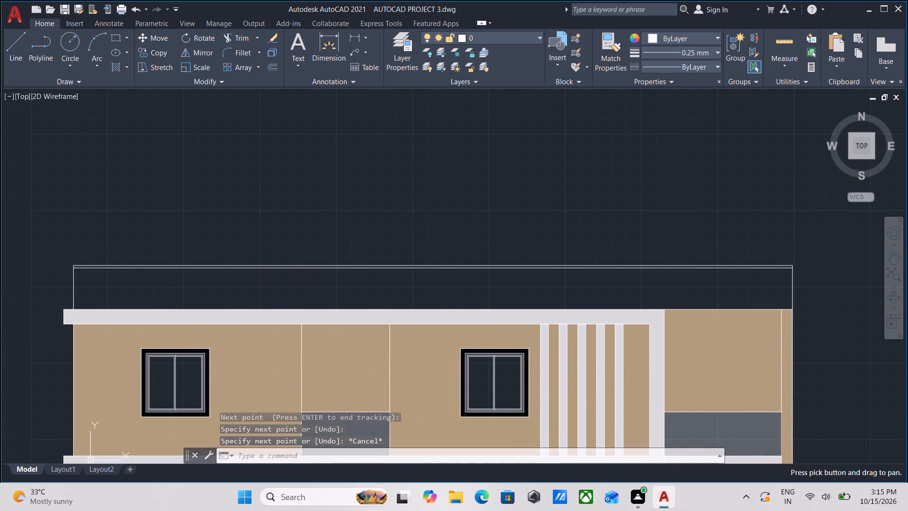
key(h)
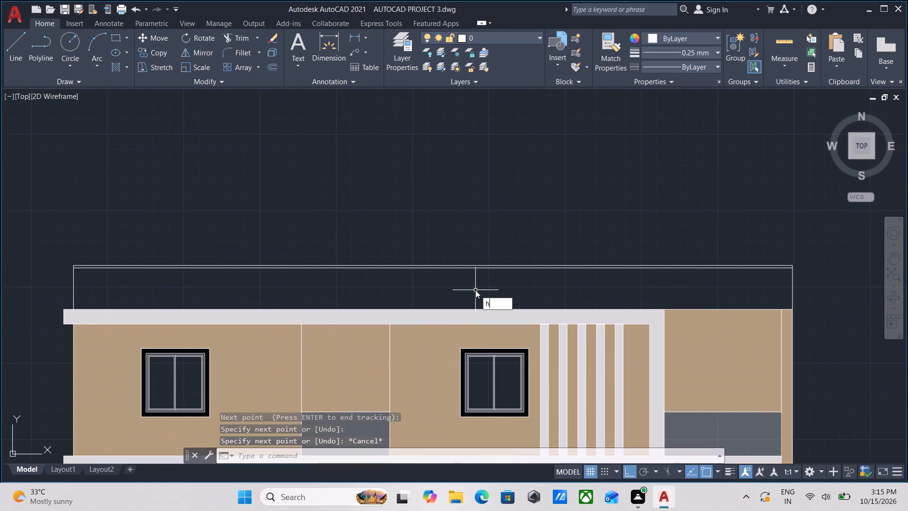
key(Return)
scroll(349, 286, up, 2)
middle_drag(376, 252, 432, 311)
click(306, 53)
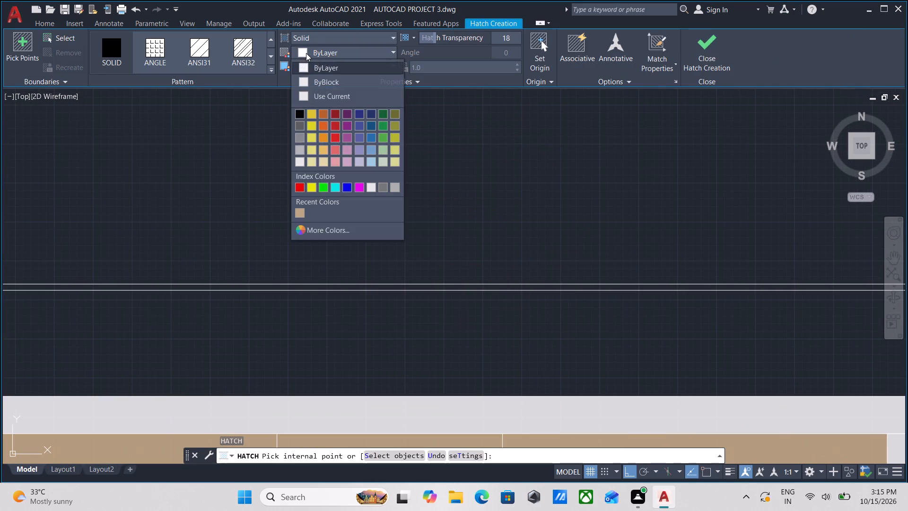
click(307, 97)
scroll(346, 179, down, 2)
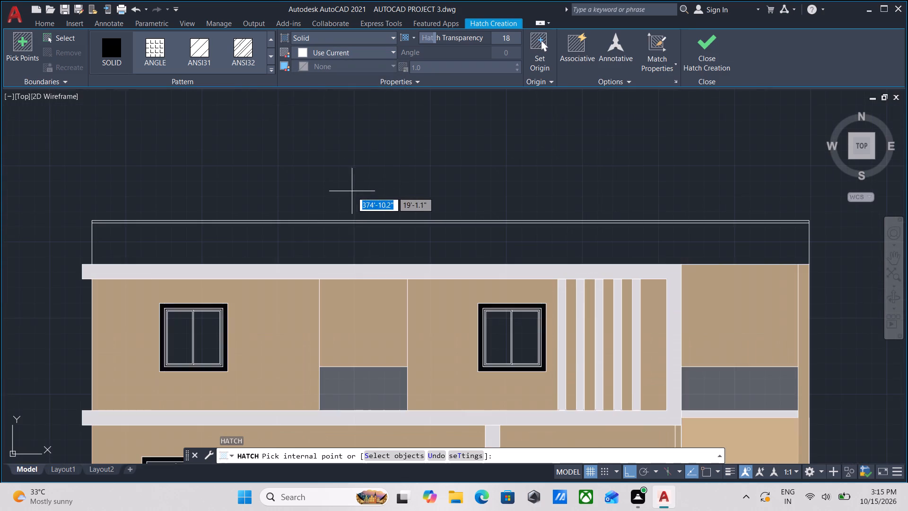
scroll(355, 216, up, 3)
click(357, 230)
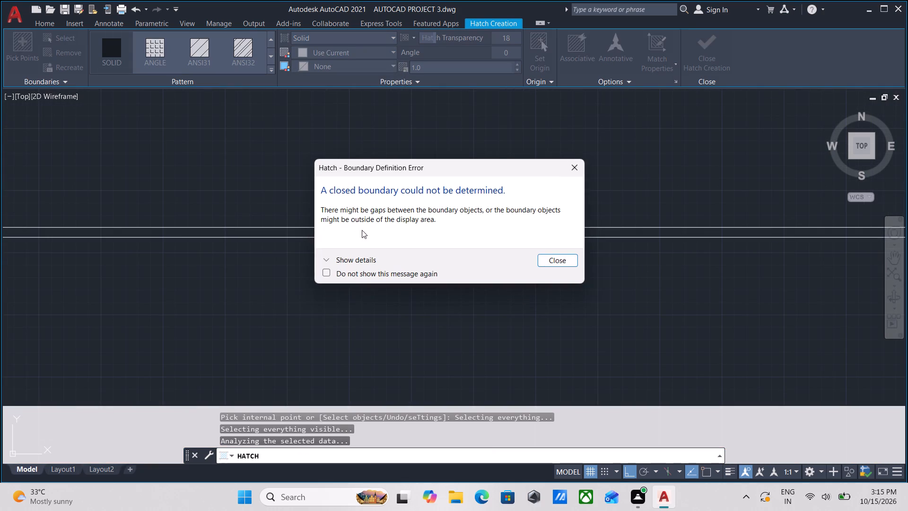
click(565, 261)
scroll(557, 255, down, 3)
middle_drag(533, 249, 395, 249)
click(397, 247)
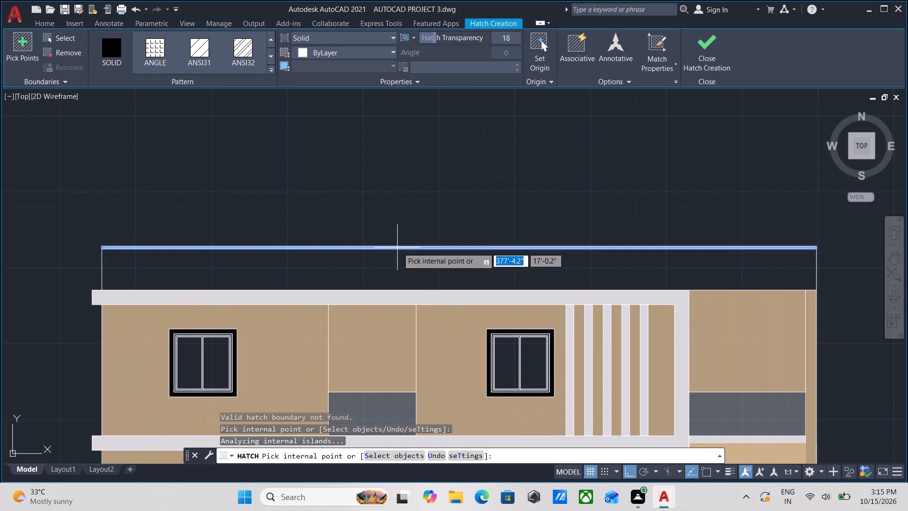
click(701, 47)
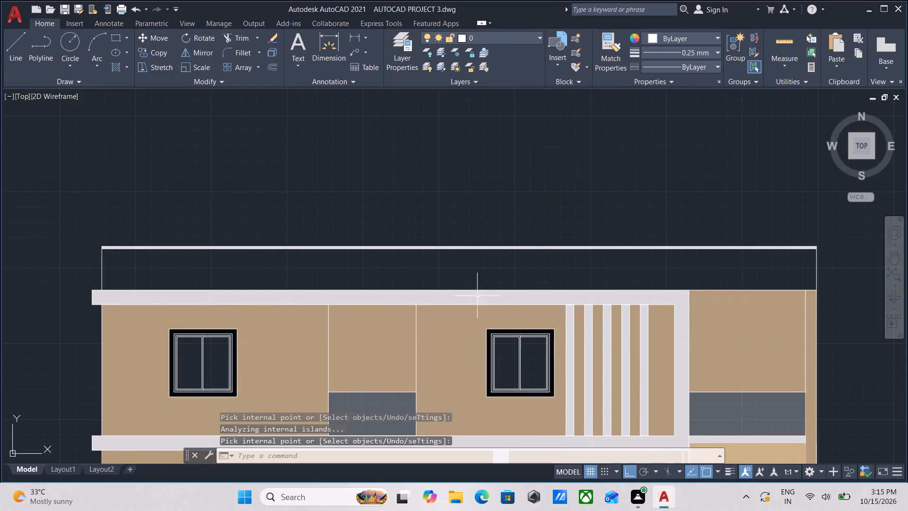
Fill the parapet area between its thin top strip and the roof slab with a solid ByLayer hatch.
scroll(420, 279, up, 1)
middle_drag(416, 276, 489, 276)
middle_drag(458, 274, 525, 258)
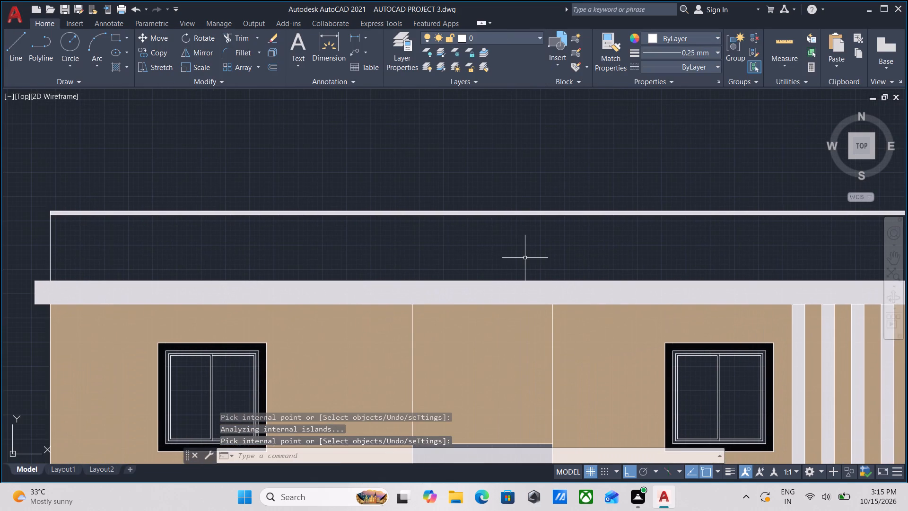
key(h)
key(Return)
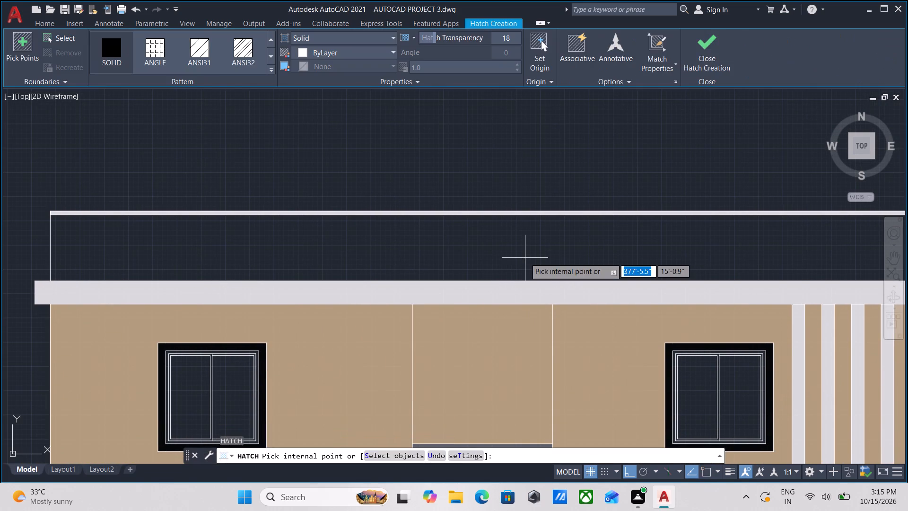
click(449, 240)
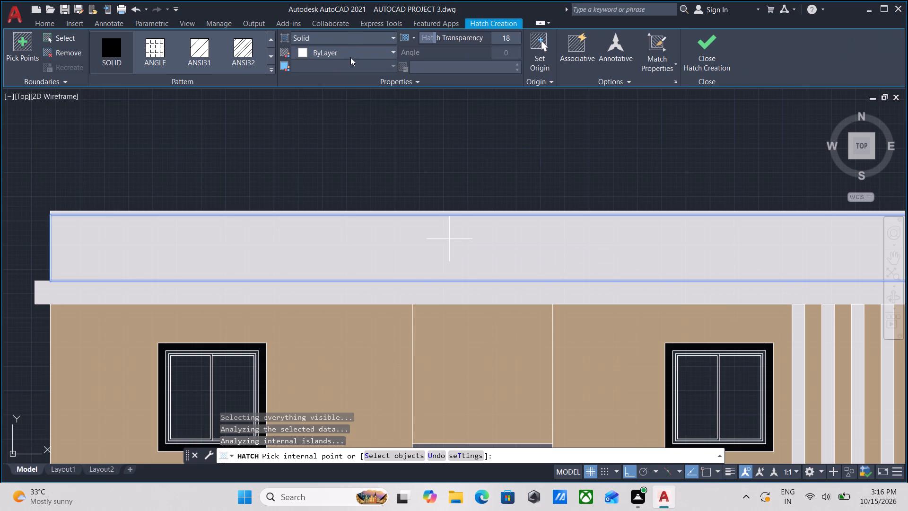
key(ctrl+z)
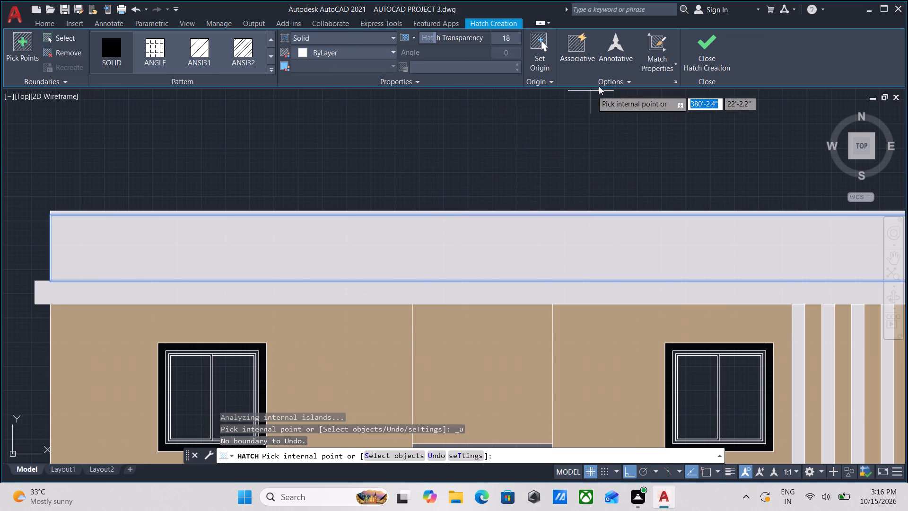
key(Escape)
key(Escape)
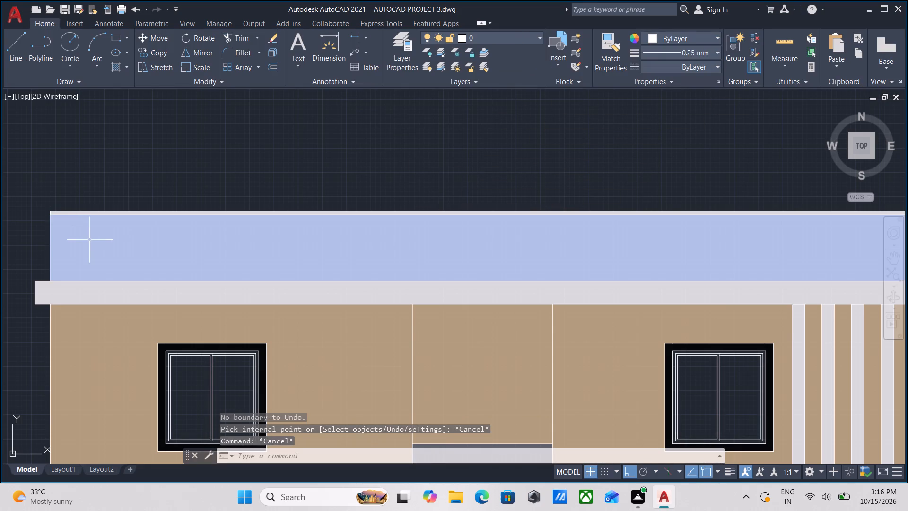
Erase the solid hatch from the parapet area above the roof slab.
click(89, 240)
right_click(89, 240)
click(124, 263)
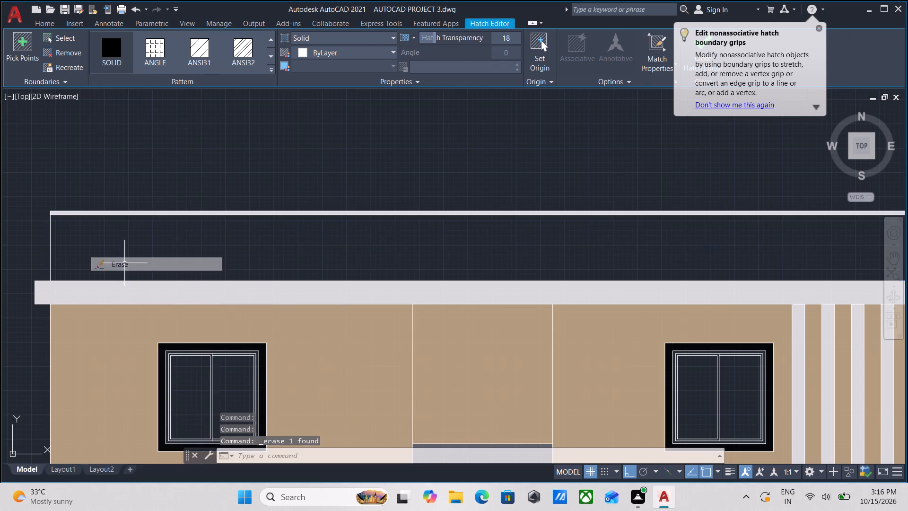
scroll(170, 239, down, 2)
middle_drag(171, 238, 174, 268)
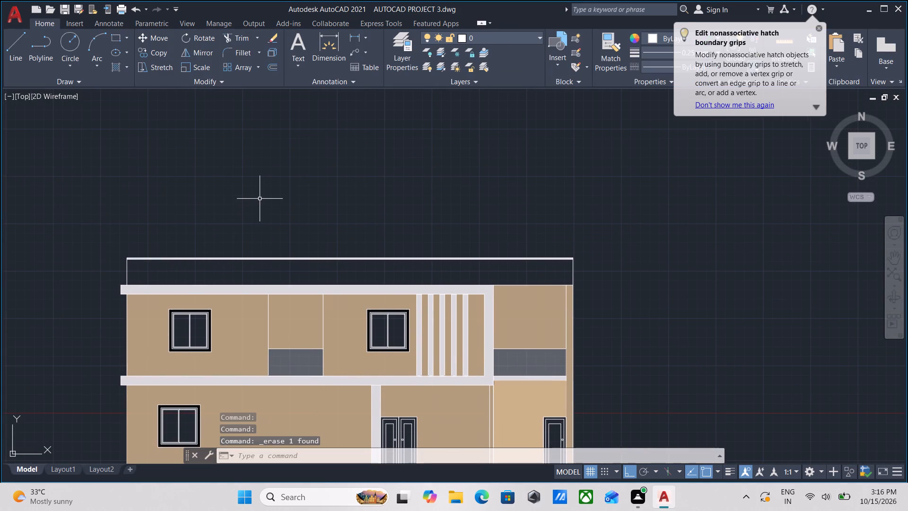
Fill the parapet area between its thin top strip and the roof slab with a solid hatch in colour 210,180,140.
key(h)
key(Return)
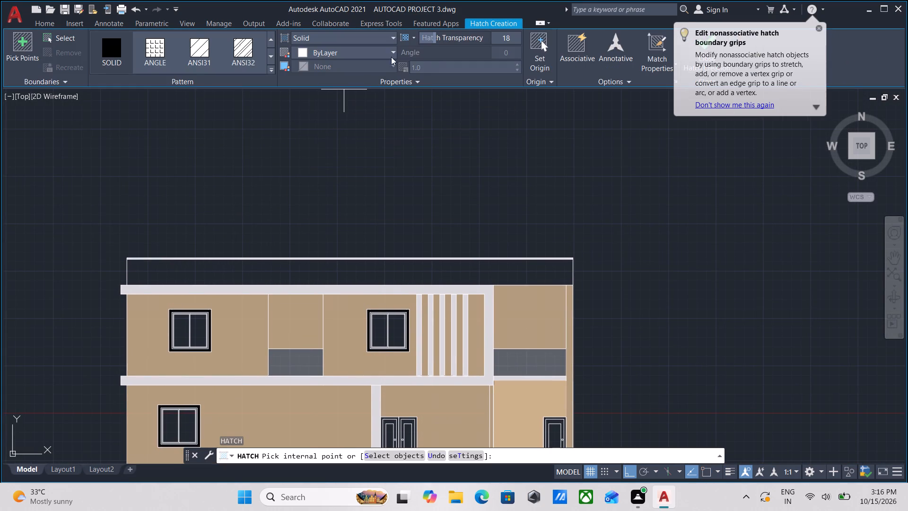
click(302, 50)
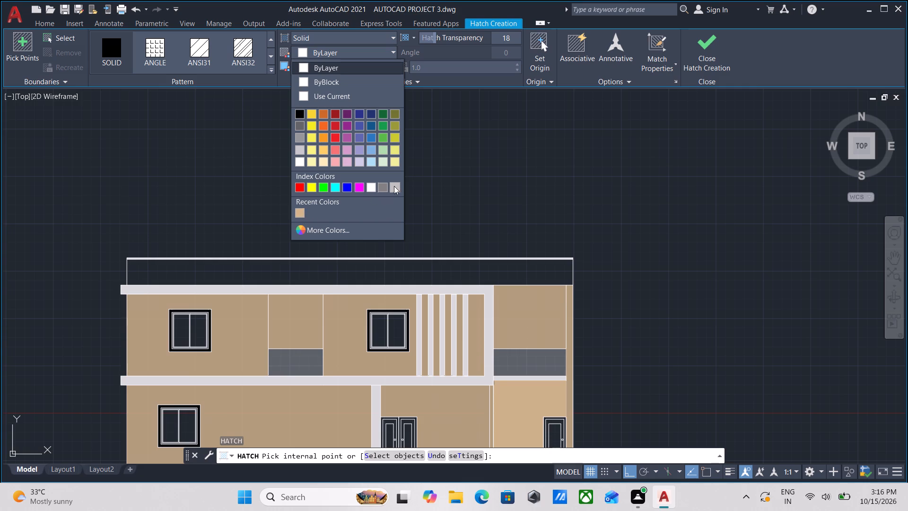
click(299, 211)
scroll(295, 253, up, 2)
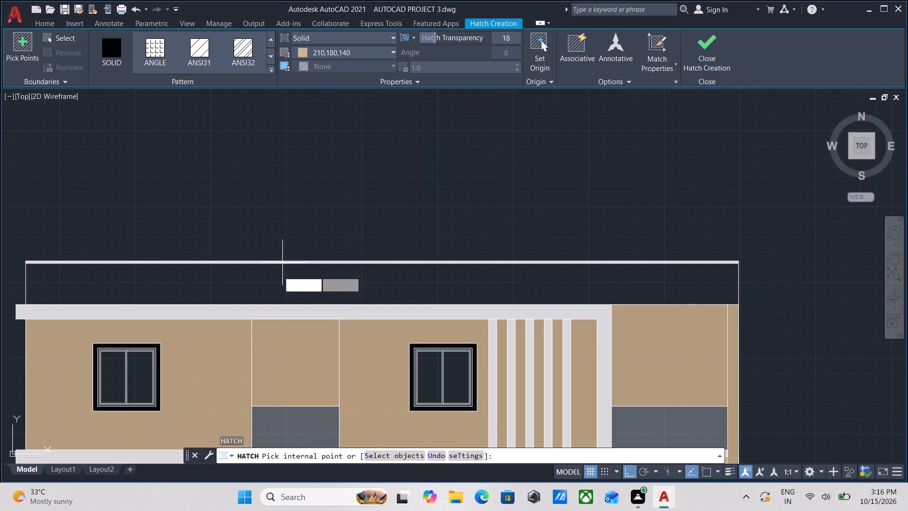
click(278, 280)
scroll(441, 172, down, 2)
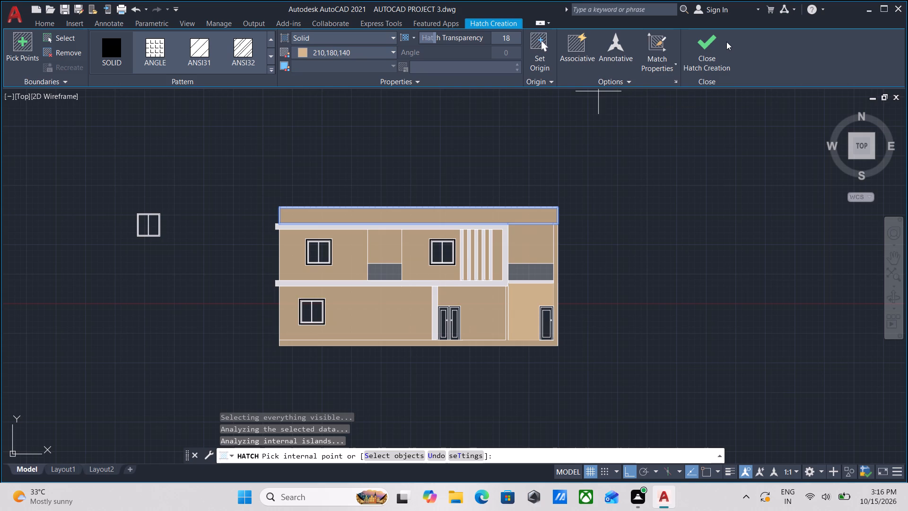
click(712, 40)
Examine the coloured elevation from the parapet down to the base, including the windows, slab bands and doors.
scroll(375, 269, up, 3)
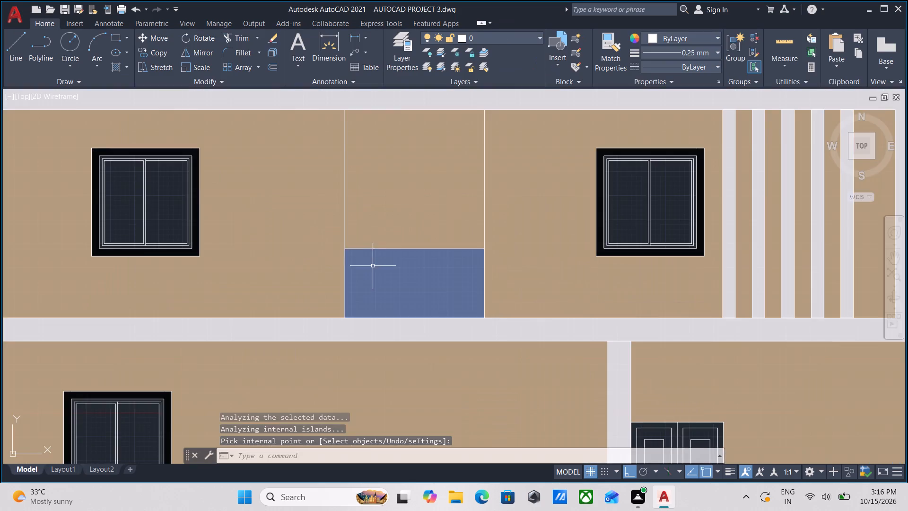
middle_drag(362, 258, 312, 414)
scroll(310, 285, down, 1)
scroll(451, 293, down, 1)
middle_drag(449, 291, 355, 306)
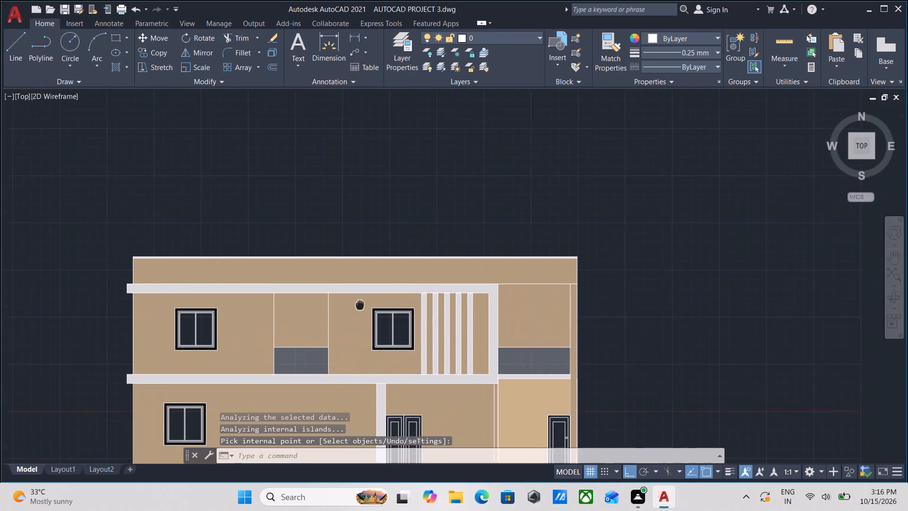
middle_drag(355, 306, 339, 311)
scroll(582, 274, up, 1)
middle_drag(573, 280, 585, 255)
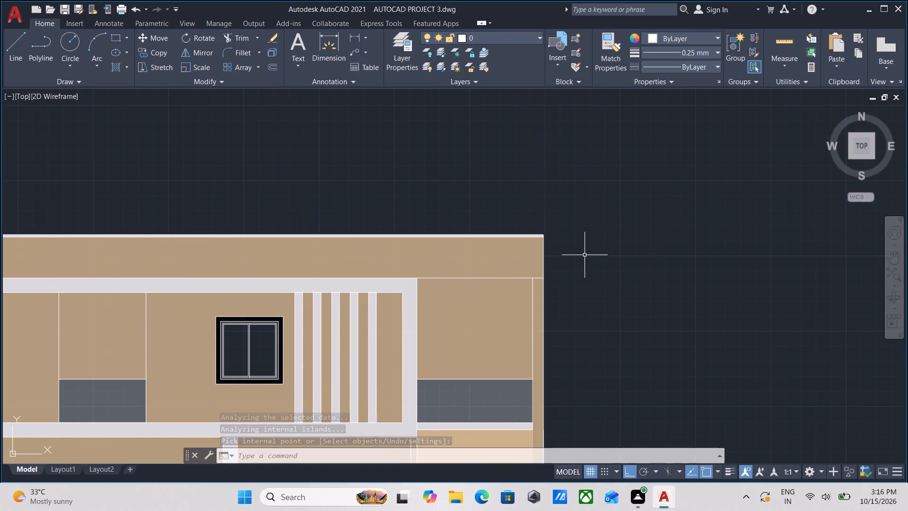
scroll(585, 255, down, 1)
middle_drag(585, 255, 592, 233)
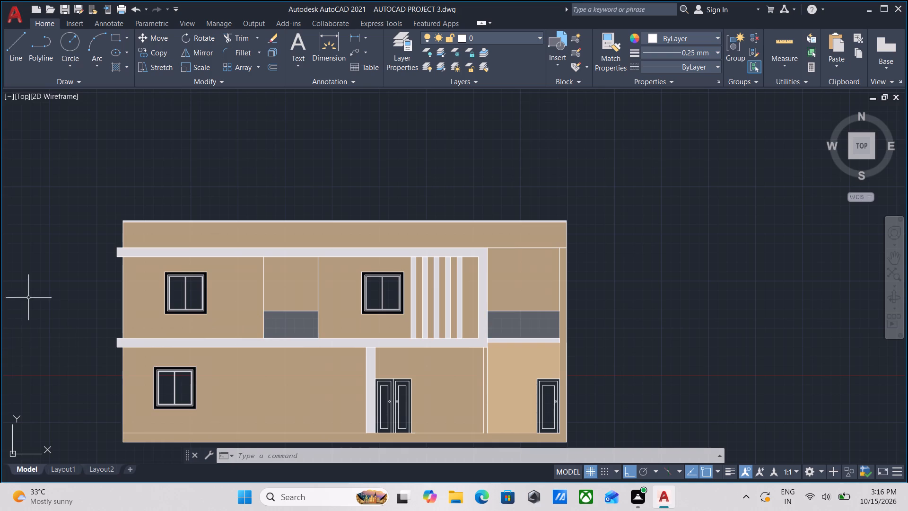
scroll(51, 294, down, 1)
scroll(188, 423, up, 2)
middle_drag(184, 409, 284, 403)
scroll(288, 402, down, 1)
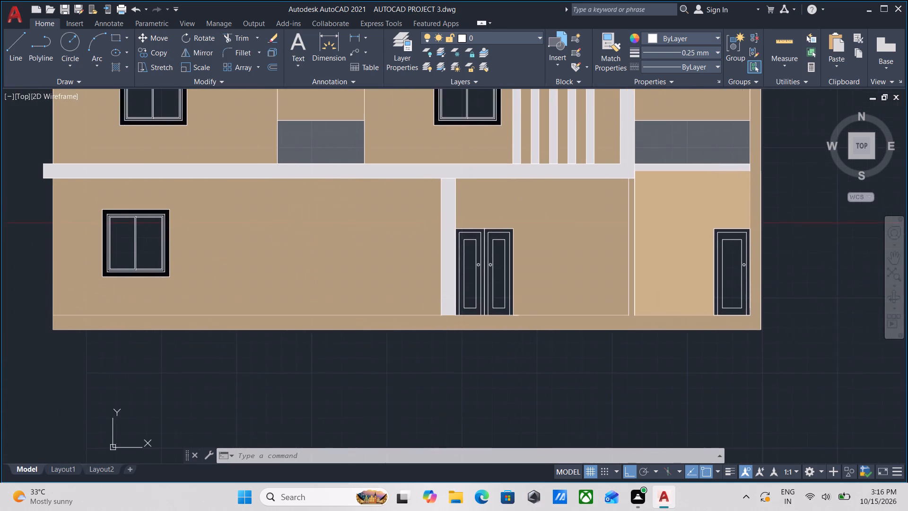
middle_click(205, 384)
scroll(200, 322, up, 3)
scroll(201, 303, down, 1)
middle_drag(201, 303, 205, 347)
scroll(210, 330, down, 1)
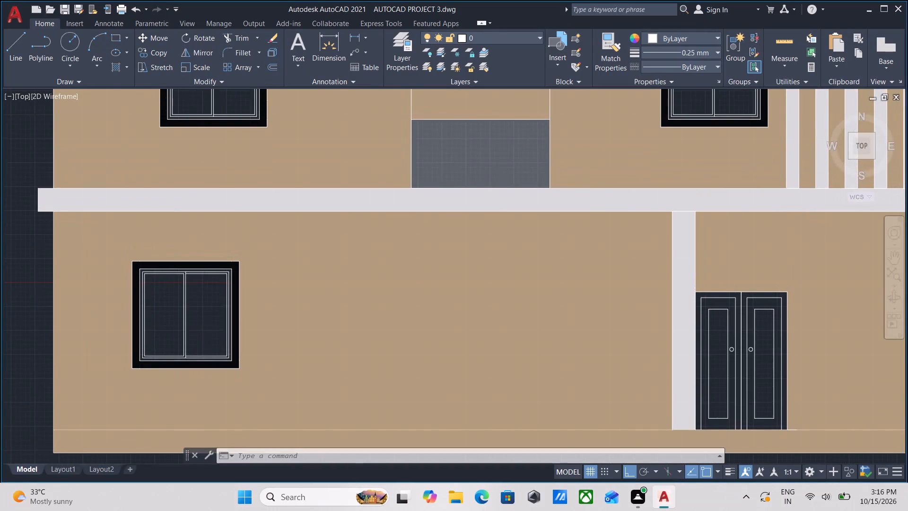
middle_drag(208, 334, 153, 393)
scroll(183, 353, down, 1)
middle_drag(183, 352, 180, 307)
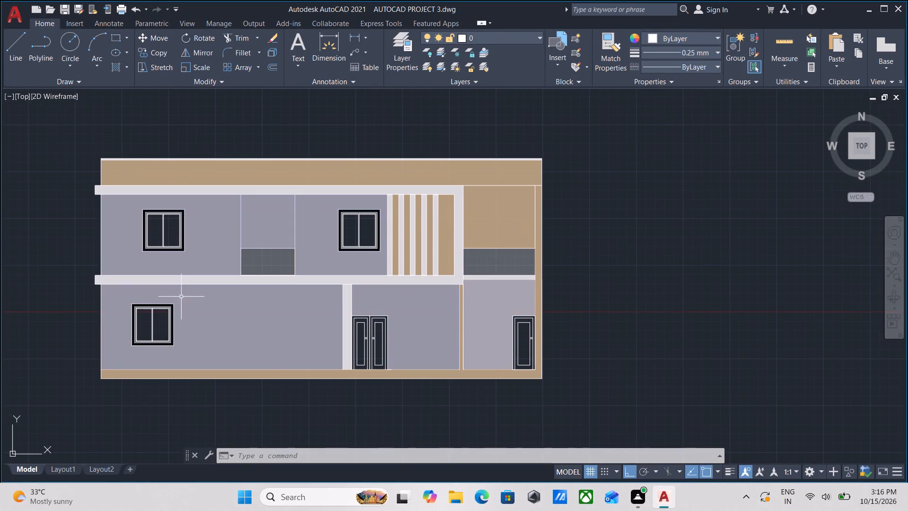
Start a solid hatch for the ground-floor double door and set its true colour to RGB 150,94,53.
scroll(445, 378, up, 2)
scroll(268, 316, up, 1)
middle_drag(267, 316, 288, 345)
key(h)
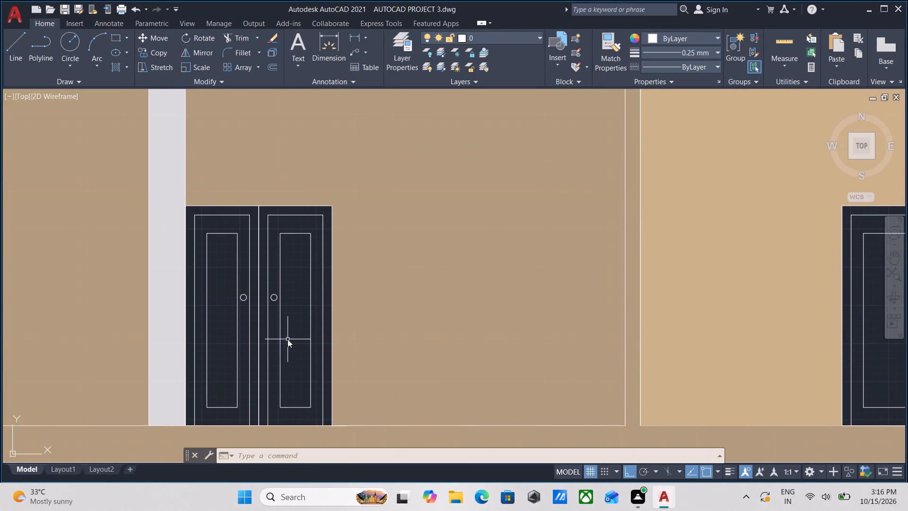
key(Return)
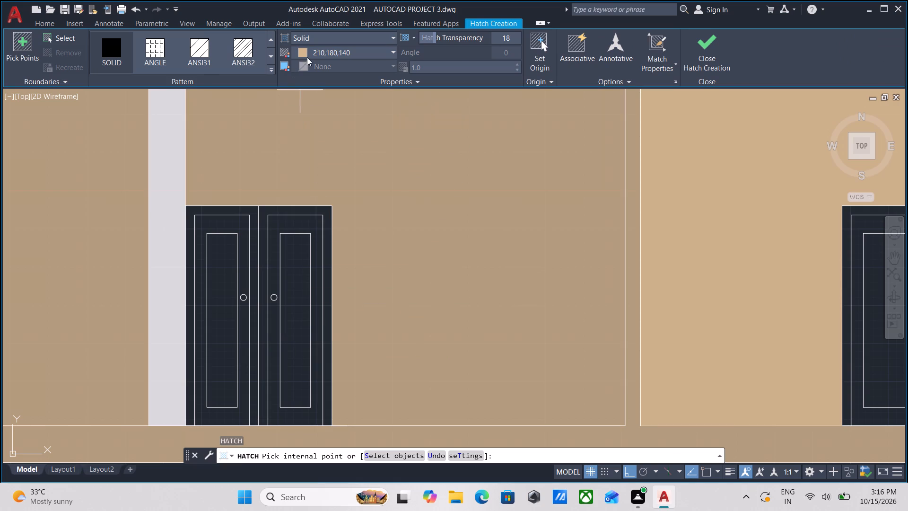
click(304, 50)
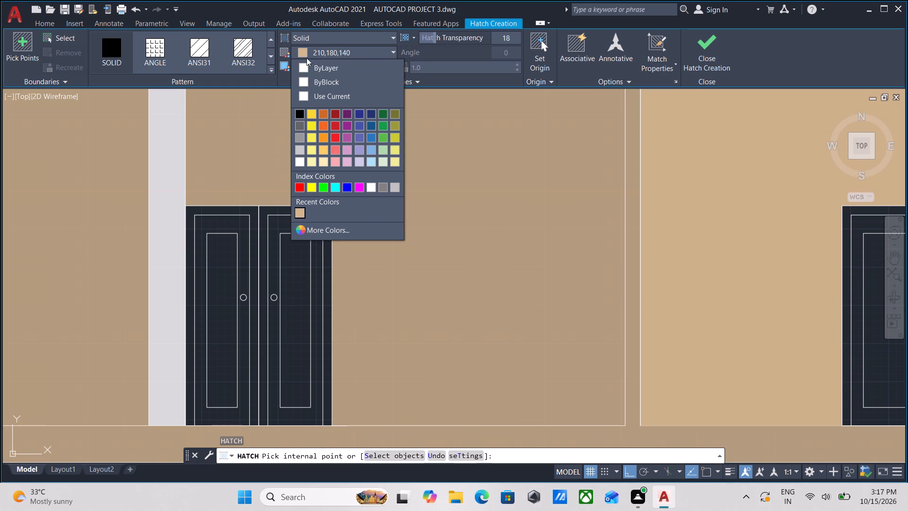
click(324, 230)
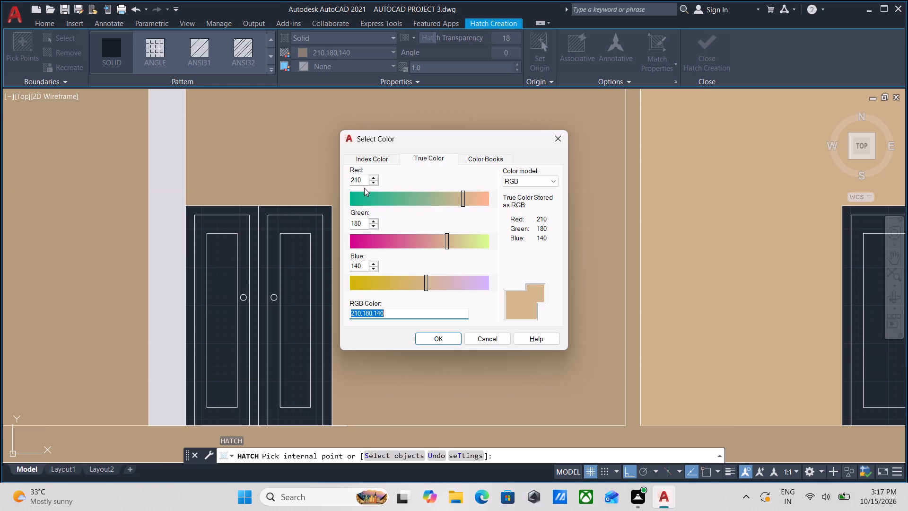
drag(360, 179, 322, 181)
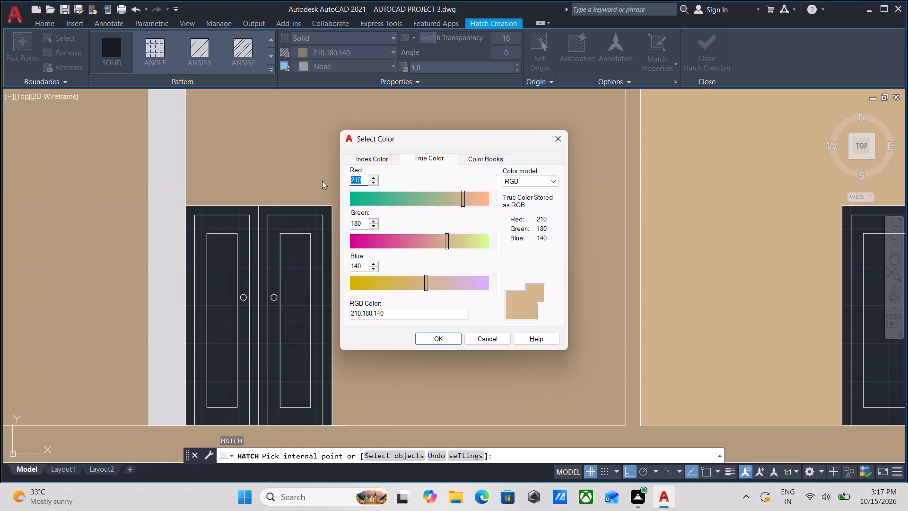
text(150)
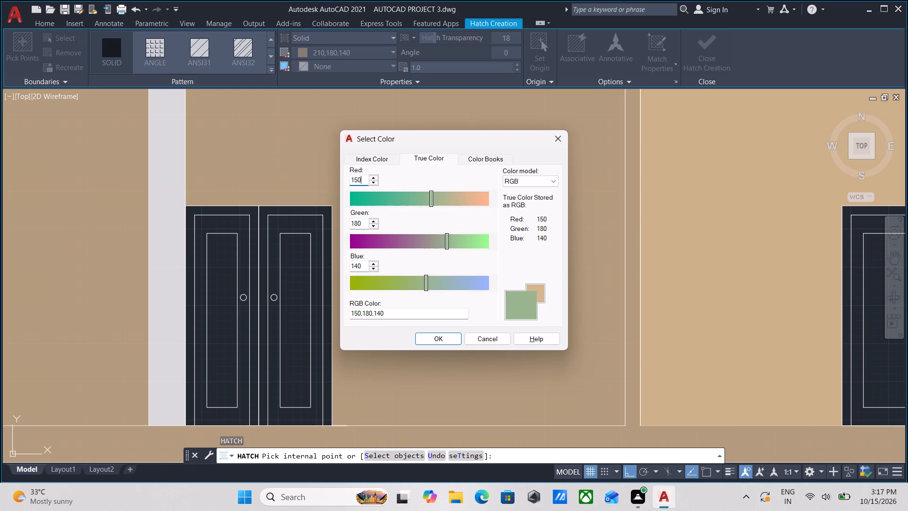
drag(363, 220, 349, 221)
drag(349, 221, 337, 223)
key(9)
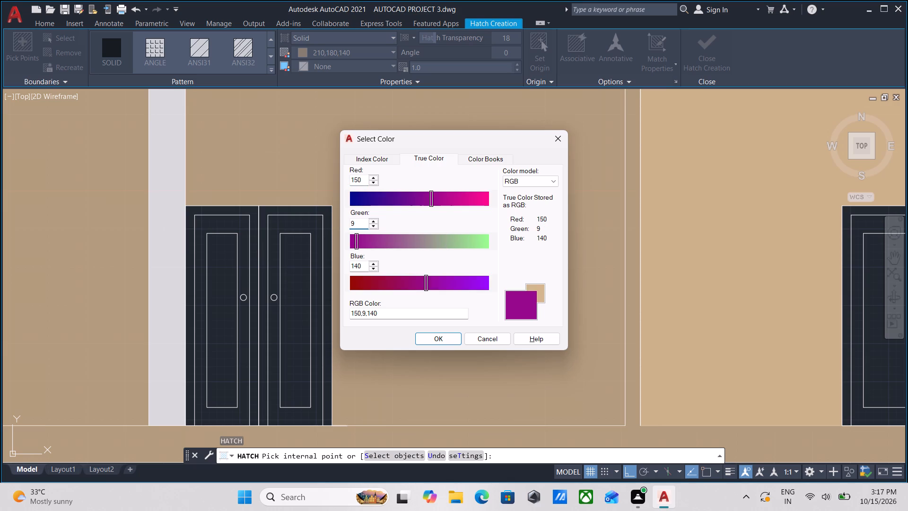
key(4)
drag(361, 268, 345, 267)
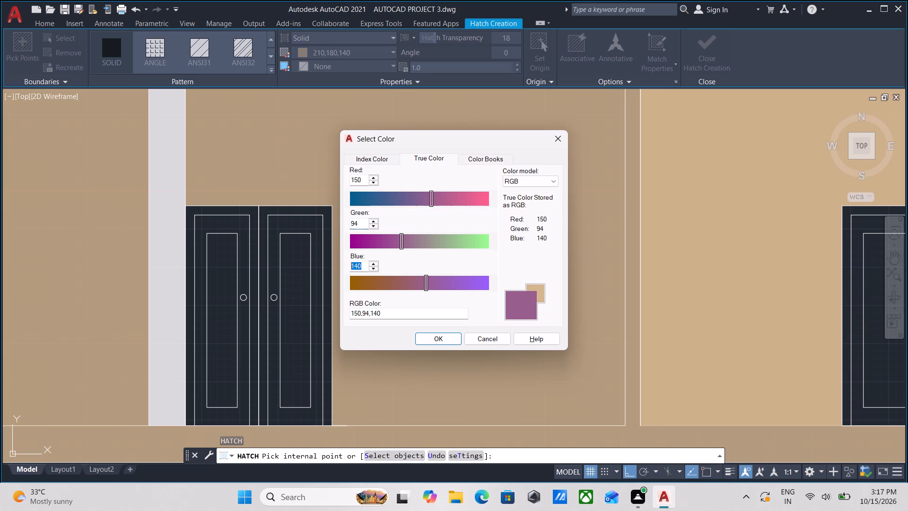
drag(345, 267, 323, 271)
key(5)
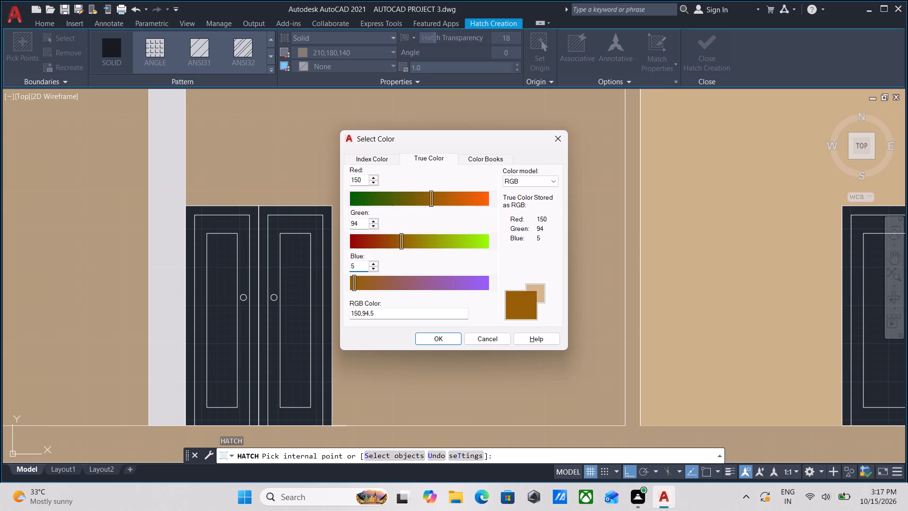
key(3)
click(429, 339)
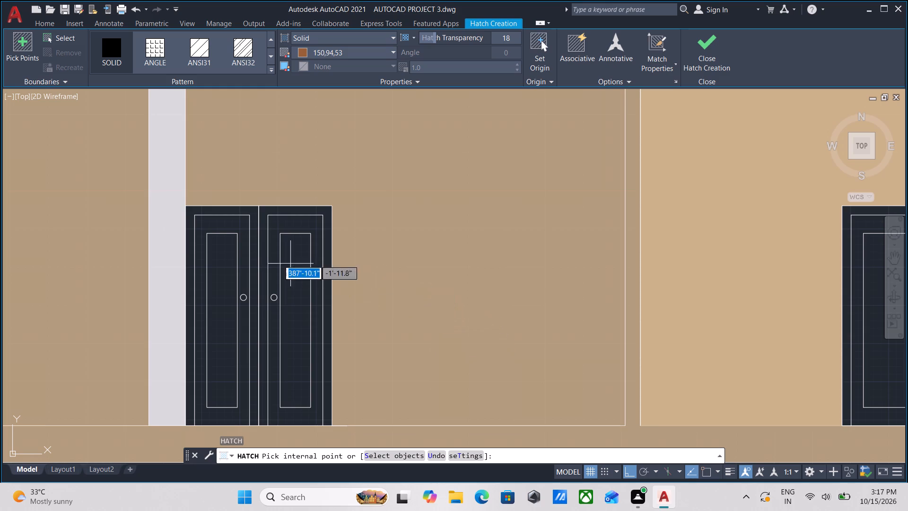
Hatch the outer frame and the leaf surrounds of both double-door leaves in brown 150,94,53.
click(294, 225)
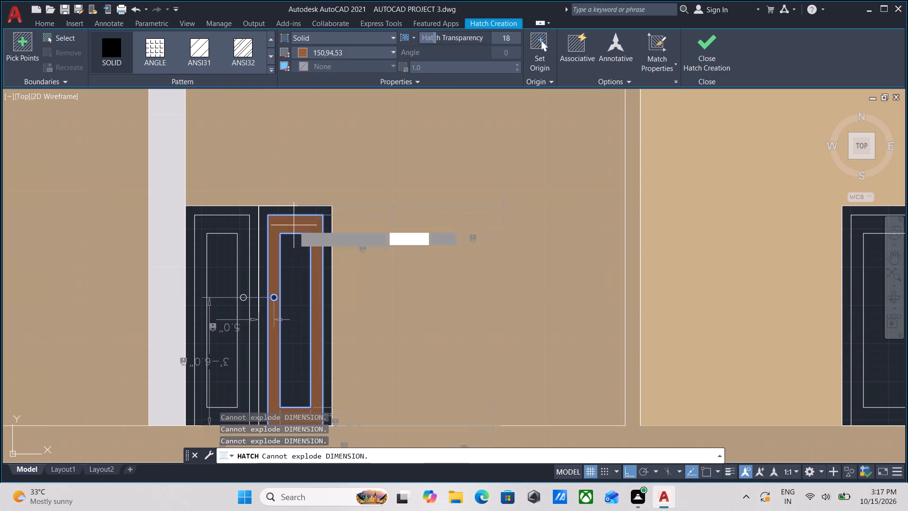
scroll(294, 225, down, 1)
scroll(252, 220, up, 1)
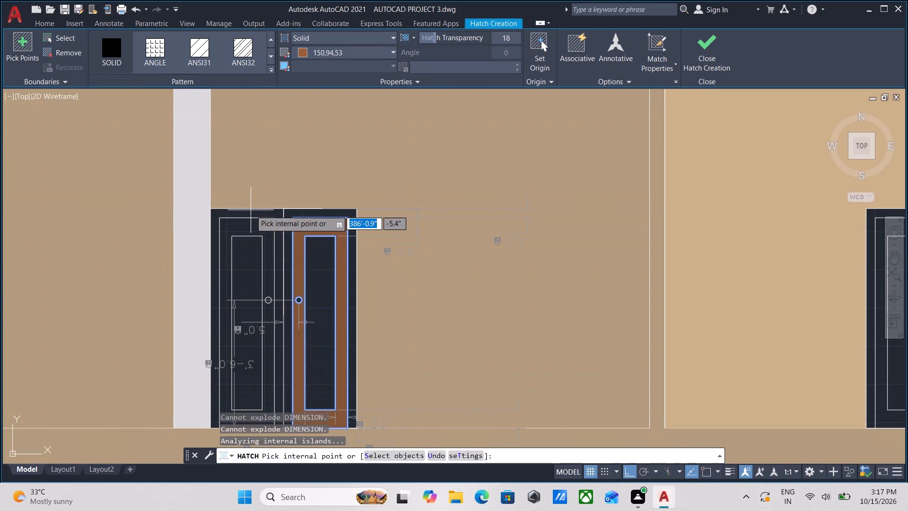
click(251, 212)
click(253, 225)
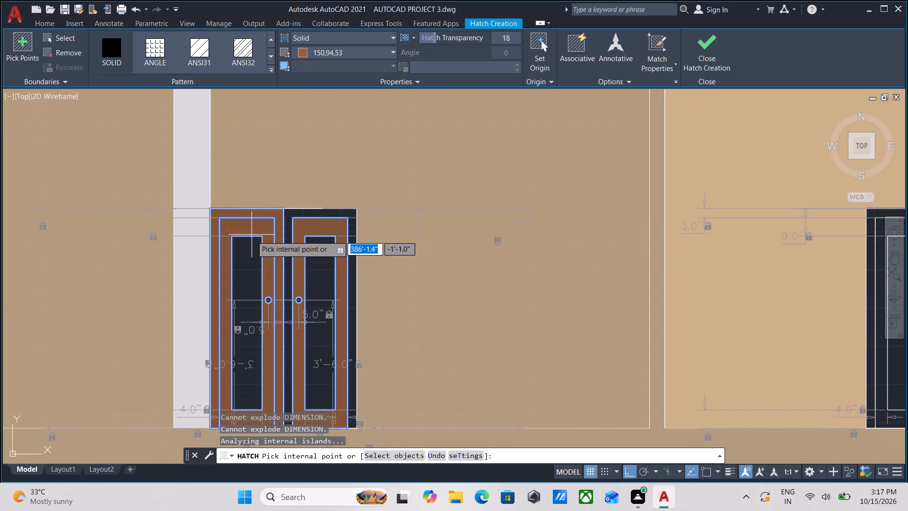
click(247, 252)
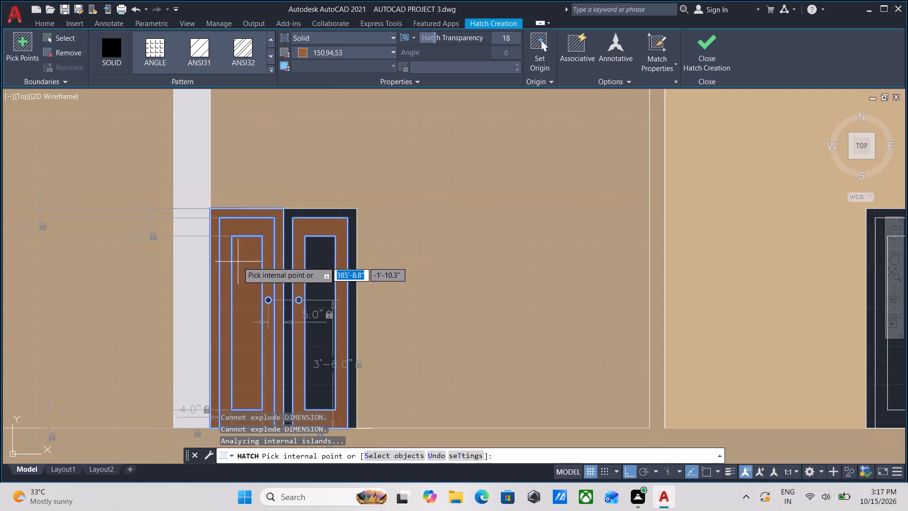
click(238, 262)
click(250, 260)
click(314, 259)
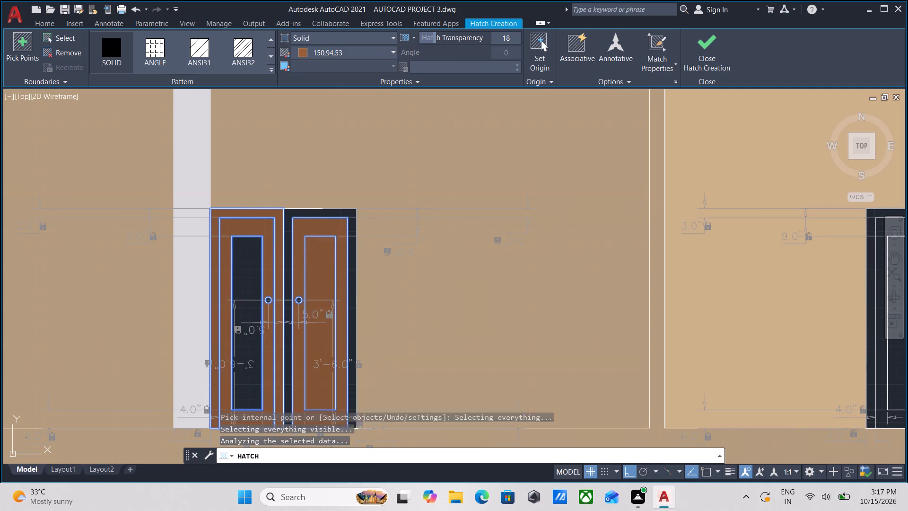
click(321, 256)
scroll(322, 255, down, 1)
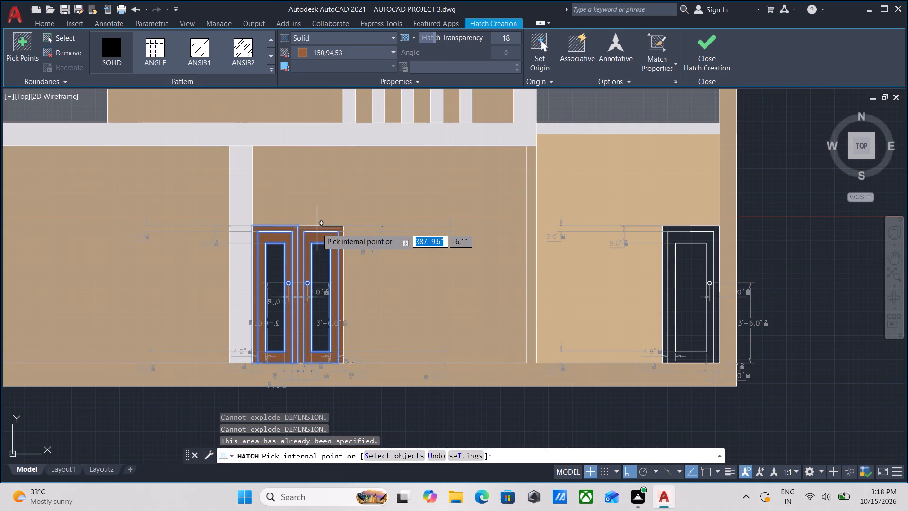
click(317, 228)
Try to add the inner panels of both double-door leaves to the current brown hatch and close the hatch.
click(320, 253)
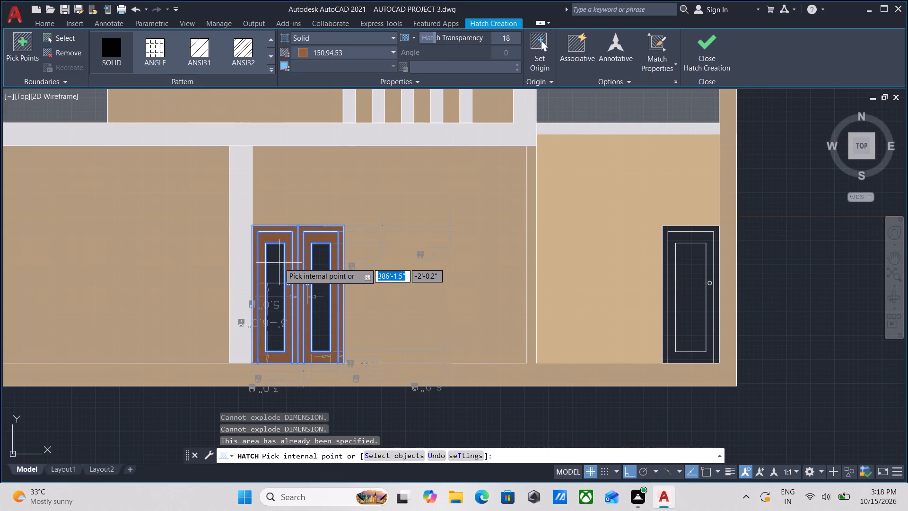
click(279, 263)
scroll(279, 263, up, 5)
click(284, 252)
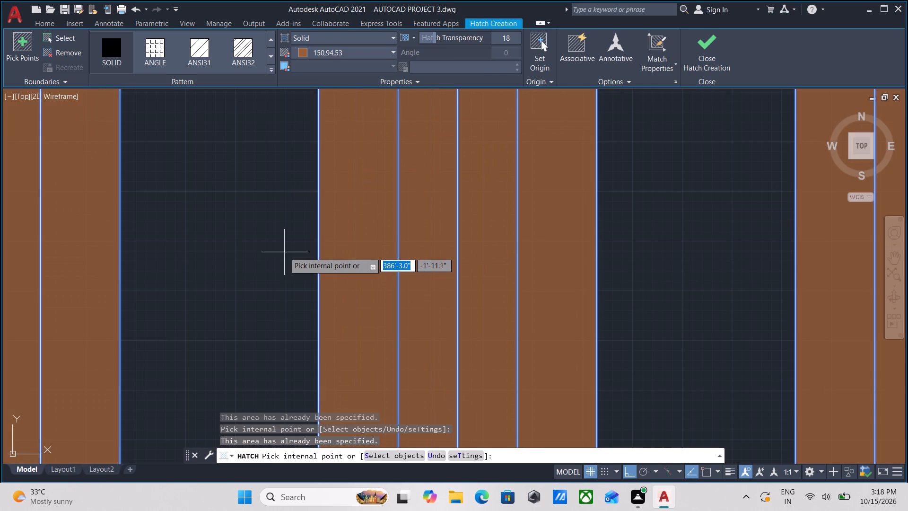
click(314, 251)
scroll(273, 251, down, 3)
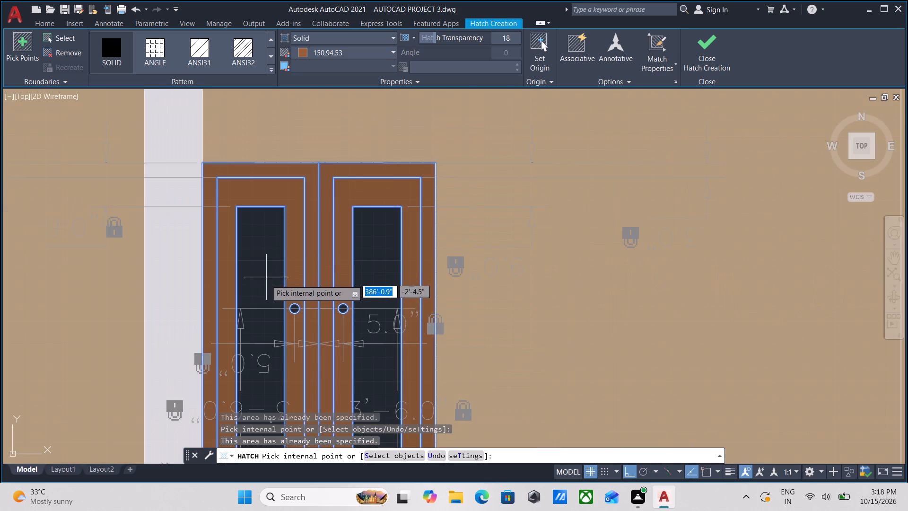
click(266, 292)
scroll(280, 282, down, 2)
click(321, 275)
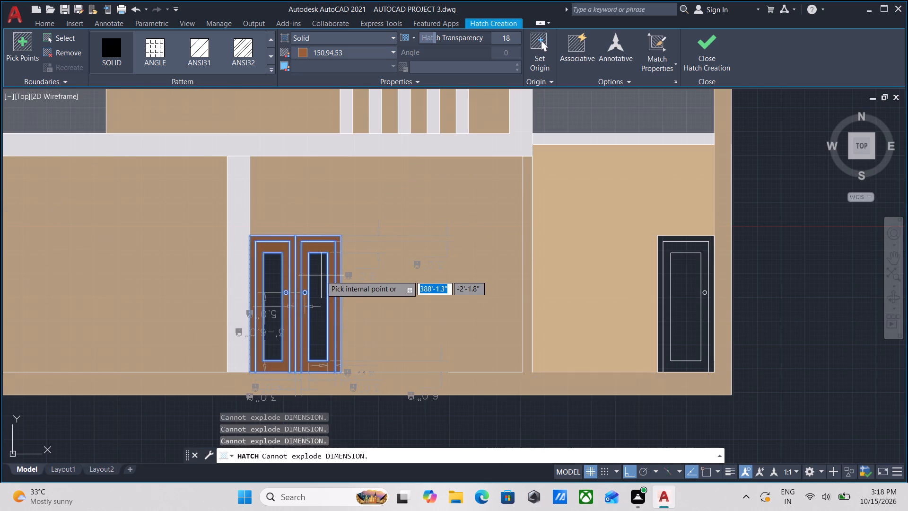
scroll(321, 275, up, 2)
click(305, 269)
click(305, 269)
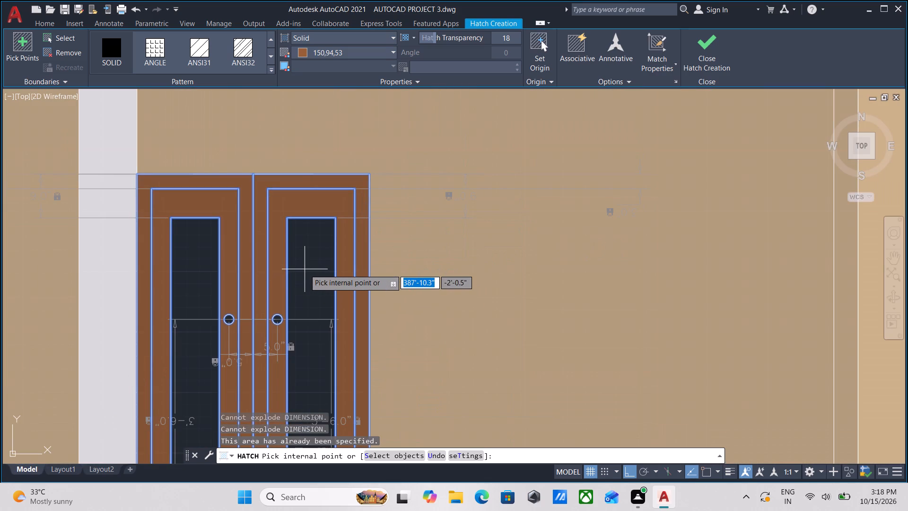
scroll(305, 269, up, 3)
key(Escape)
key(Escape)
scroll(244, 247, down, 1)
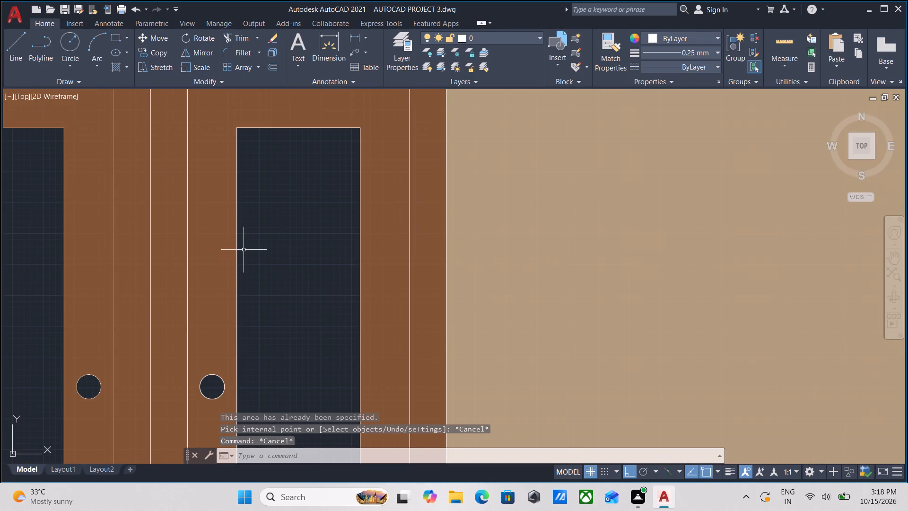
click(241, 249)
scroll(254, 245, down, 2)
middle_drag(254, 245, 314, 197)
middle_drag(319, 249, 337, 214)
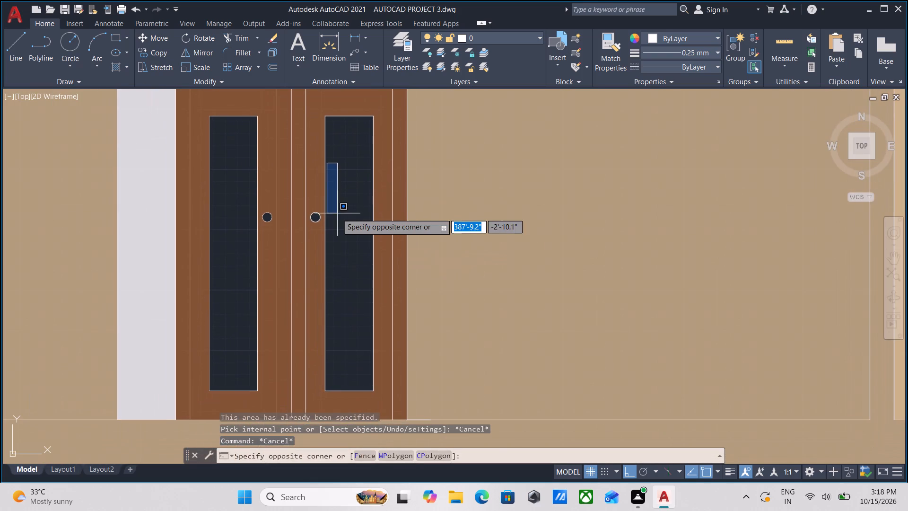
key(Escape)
Fill the inner panels of both double-door leaves with a new solid hatch in brown 150,94,53.
middle_drag(343, 205, 365, 243)
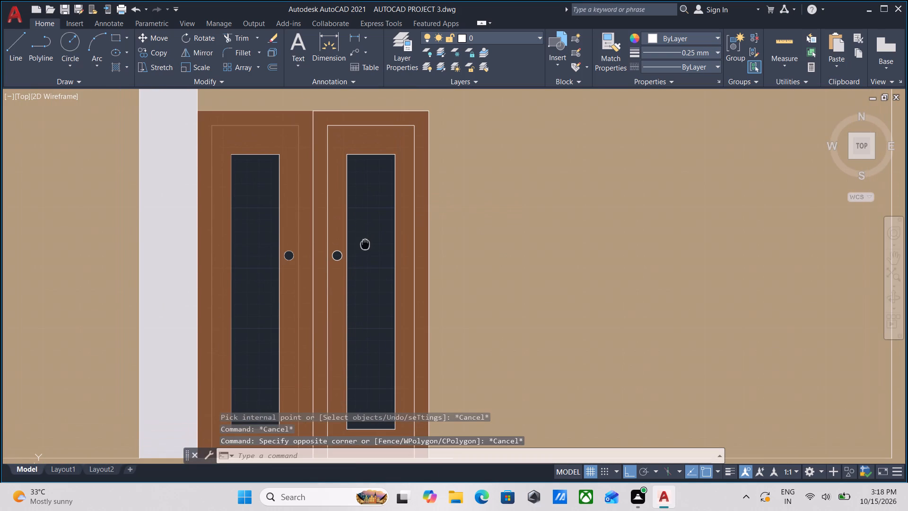
key(h)
key(Return)
click(369, 240)
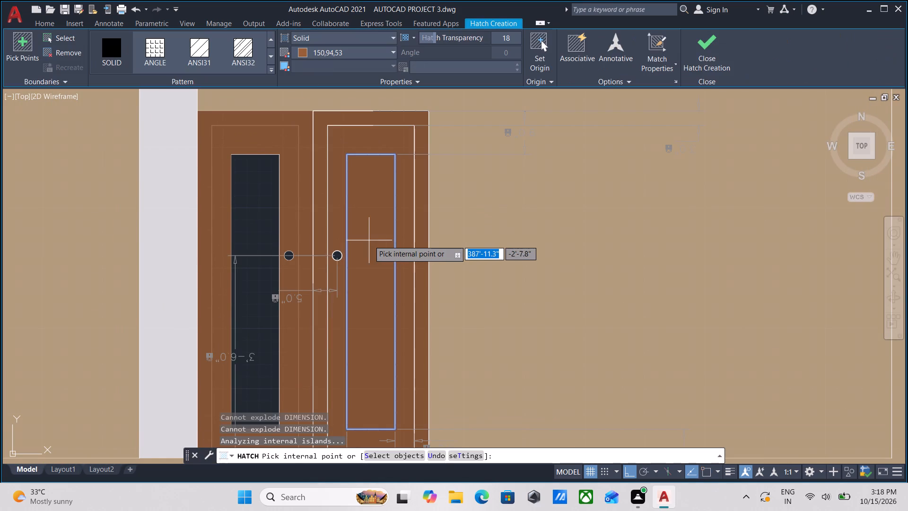
click(254, 230)
Add the ground-floor single door's inner panel and the leaf surround around it to the brown 150,94,53 hatch.
scroll(323, 229, down, 2)
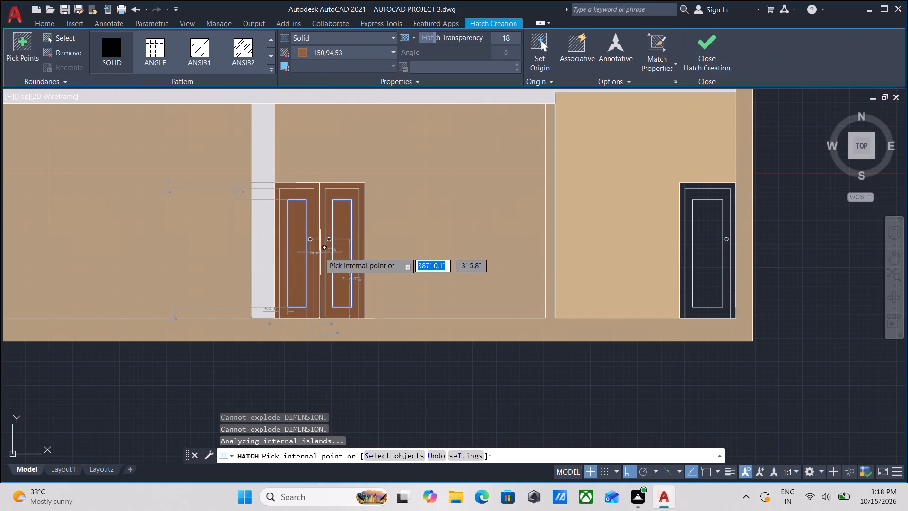
scroll(707, 241, up, 2)
click(714, 242)
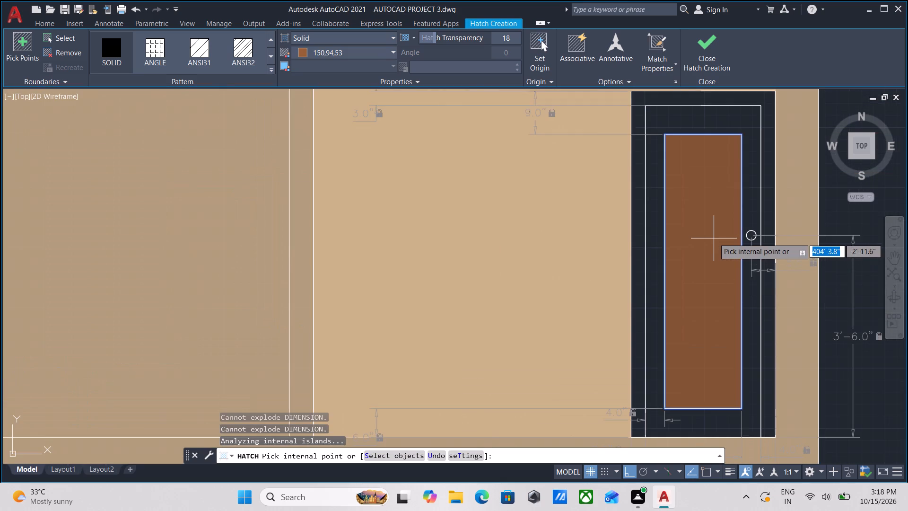
middle_drag(714, 238, 619, 331)
click(620, 215)
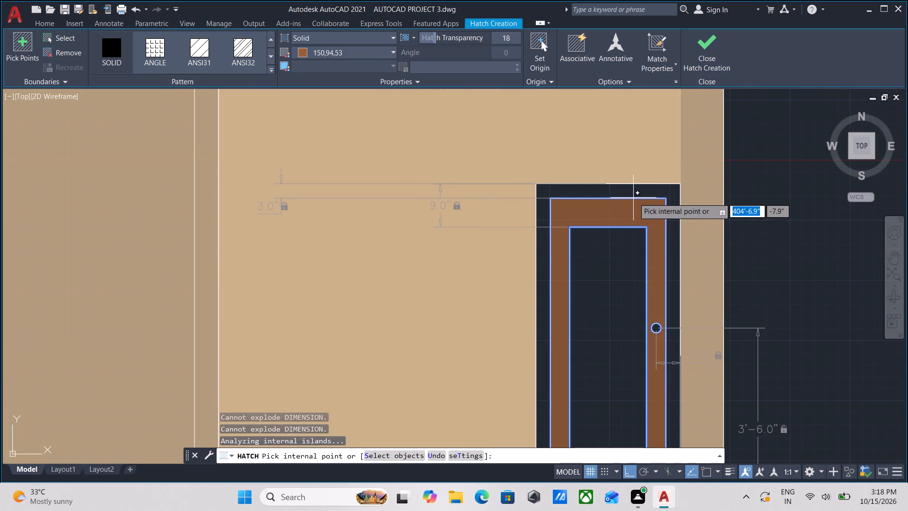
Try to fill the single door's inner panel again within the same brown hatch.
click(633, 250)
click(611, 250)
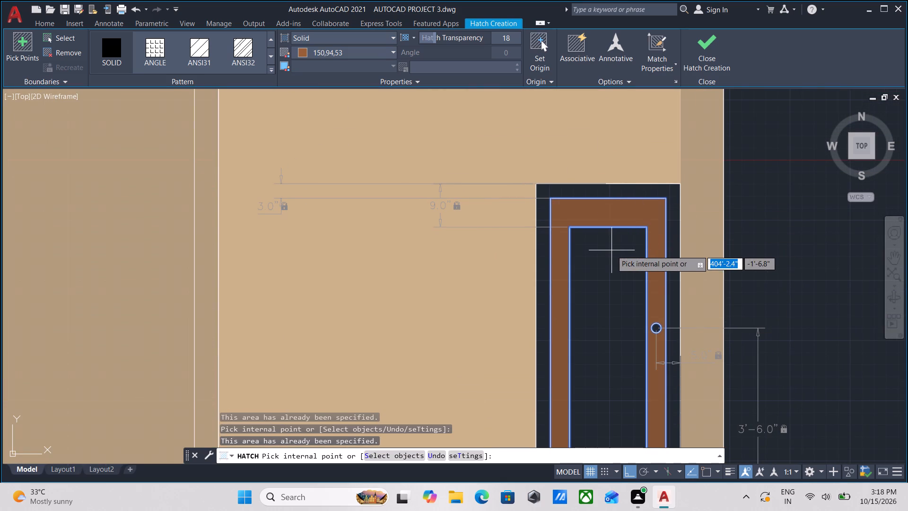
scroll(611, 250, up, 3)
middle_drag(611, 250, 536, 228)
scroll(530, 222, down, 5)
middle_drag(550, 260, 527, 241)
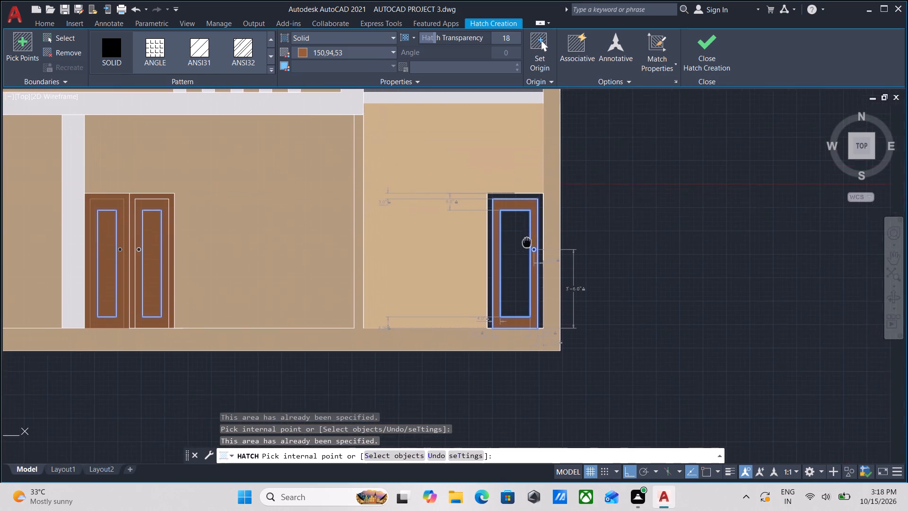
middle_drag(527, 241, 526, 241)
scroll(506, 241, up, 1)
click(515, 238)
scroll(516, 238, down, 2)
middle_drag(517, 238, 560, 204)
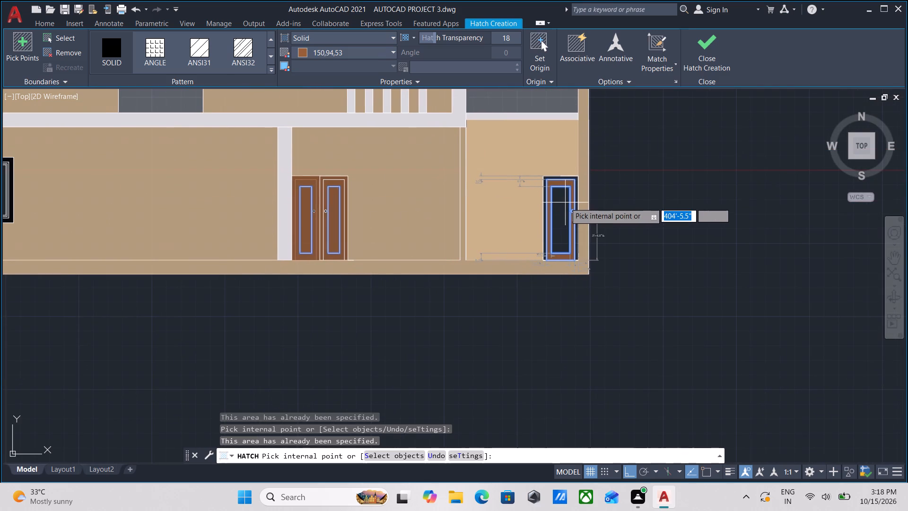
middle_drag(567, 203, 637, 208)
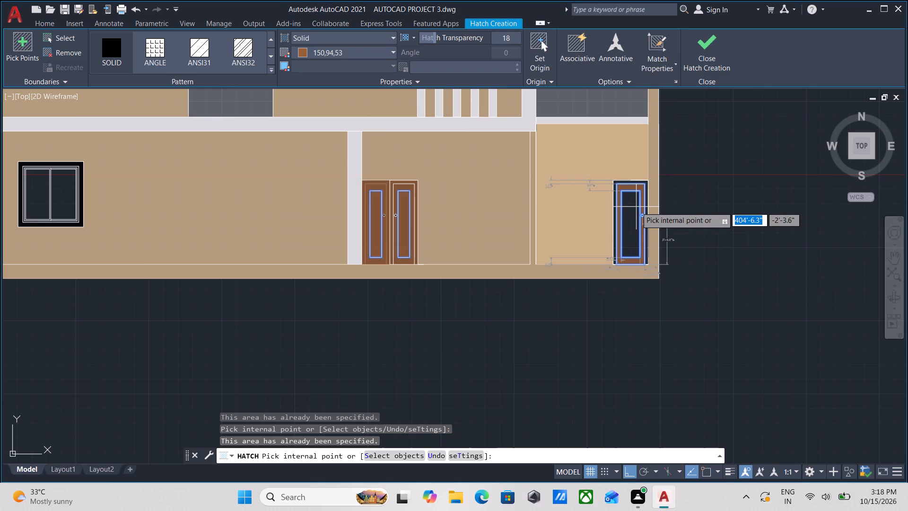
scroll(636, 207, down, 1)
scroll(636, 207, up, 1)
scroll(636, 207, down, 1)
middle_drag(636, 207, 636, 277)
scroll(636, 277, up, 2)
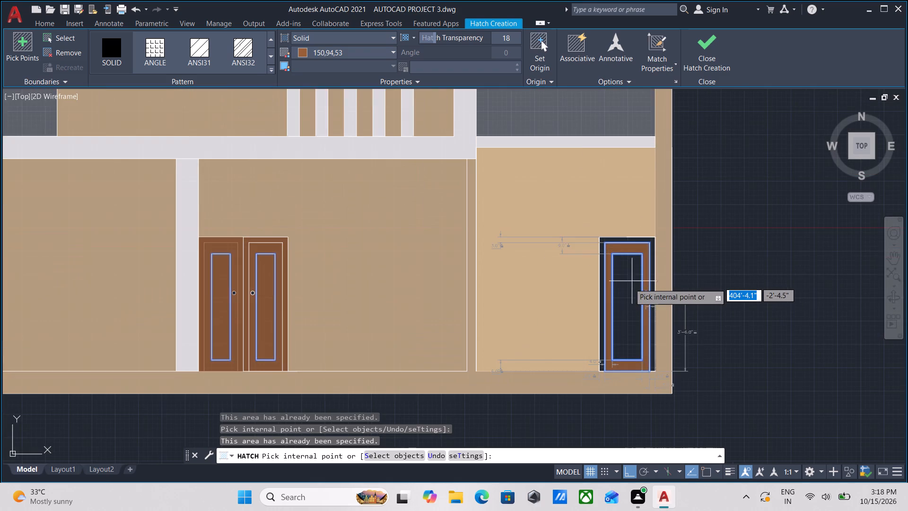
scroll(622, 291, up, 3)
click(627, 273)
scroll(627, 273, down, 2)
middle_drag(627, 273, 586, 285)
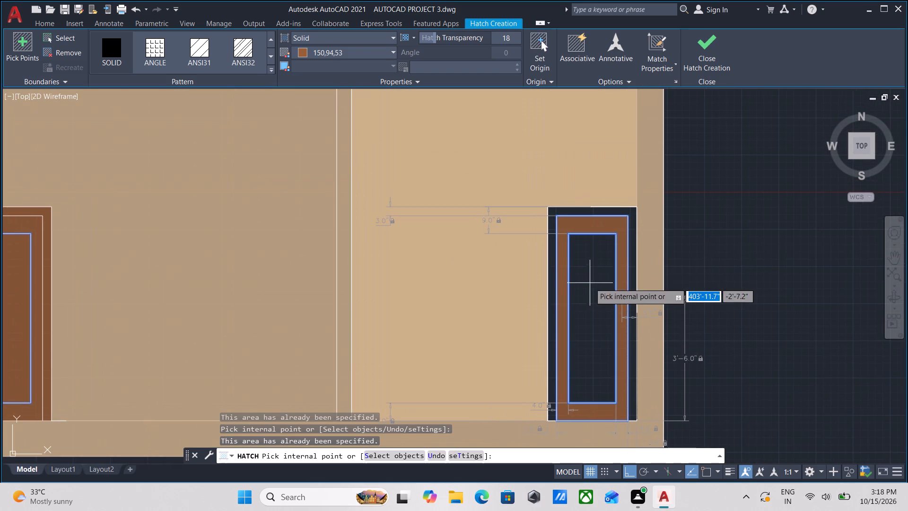
Add the single door's outer frame to the brown 150,94,53 hatch and finish the hatch.
scroll(548, 203, up, 2)
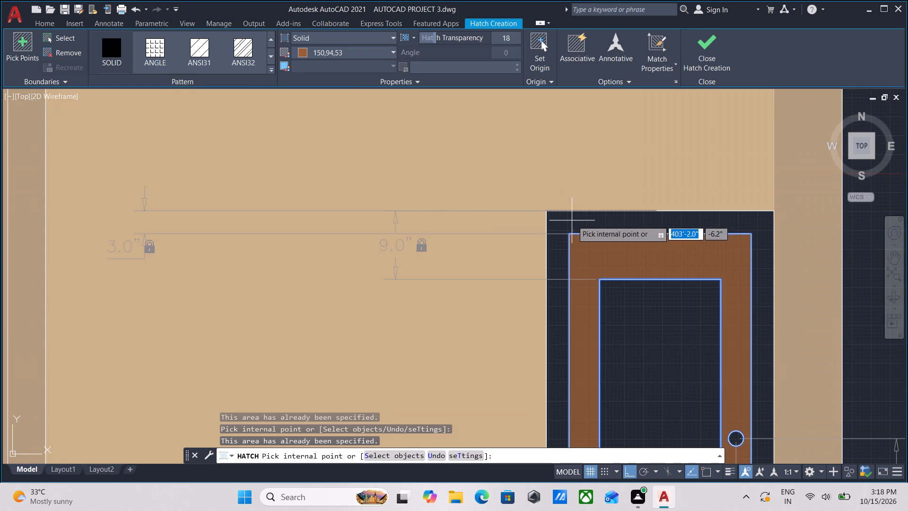
scroll(589, 212, down, 1)
middle_drag(589, 212, 530, 192)
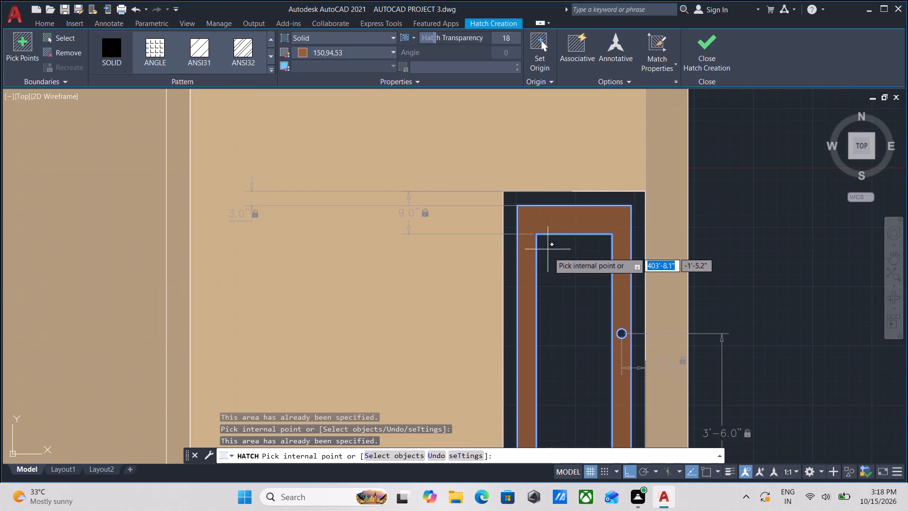
click(537, 198)
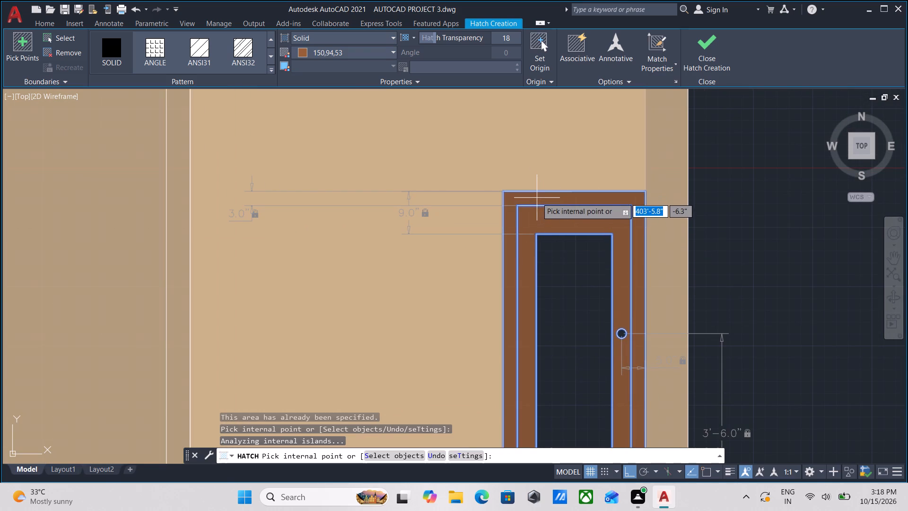
click(704, 55)
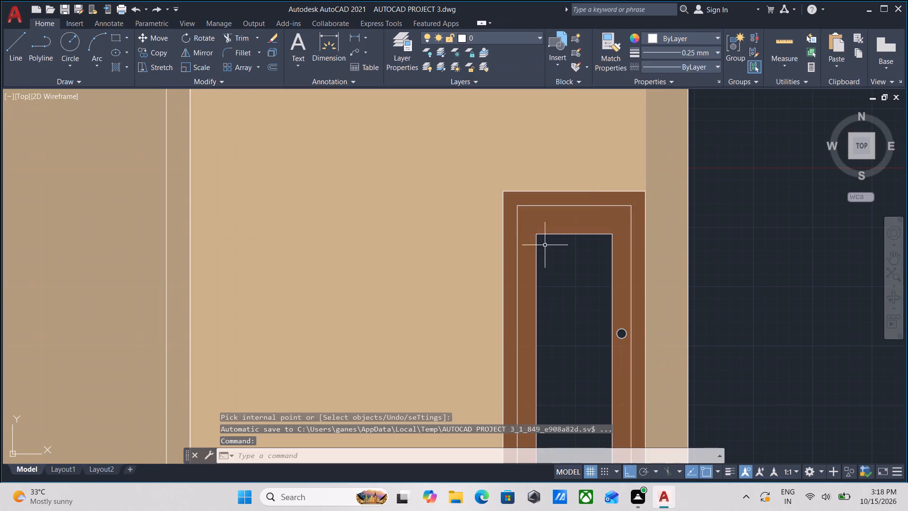
Fill the single door's inner panel with a separate solid hatch in brown 150,94,53.
scroll(545, 245, down, 2)
middle_drag(545, 245, 514, 211)
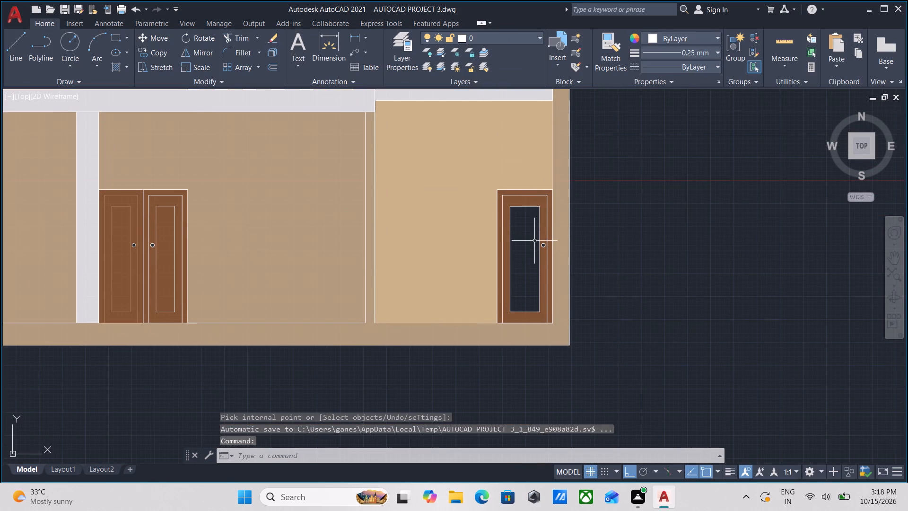
key(h)
key(Return)
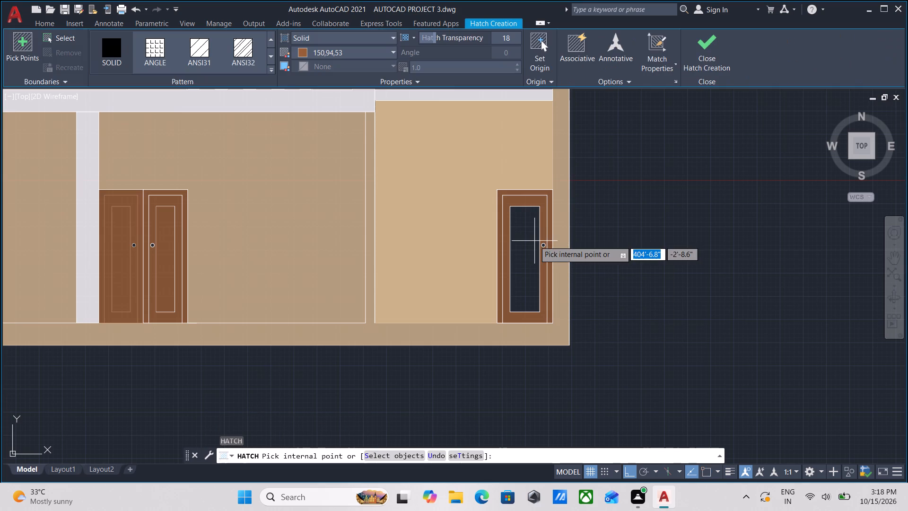
click(525, 248)
click(714, 38)
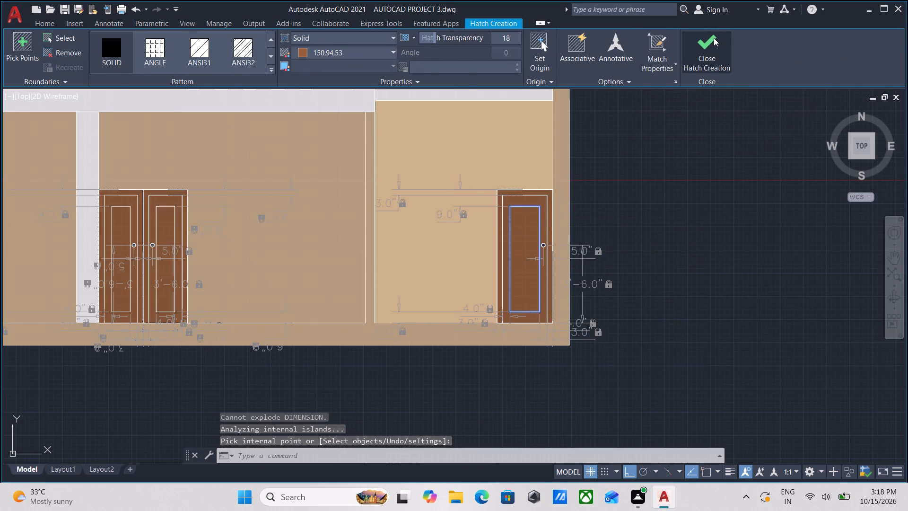
Examine the whole coloured elevation, including the parapet, slab bands, windows and finished brown doors.
scroll(673, 163, down, 1)
middle_drag(673, 163, 655, 266)
scroll(617, 182, down, 1)
middle_drag(617, 182, 634, 246)
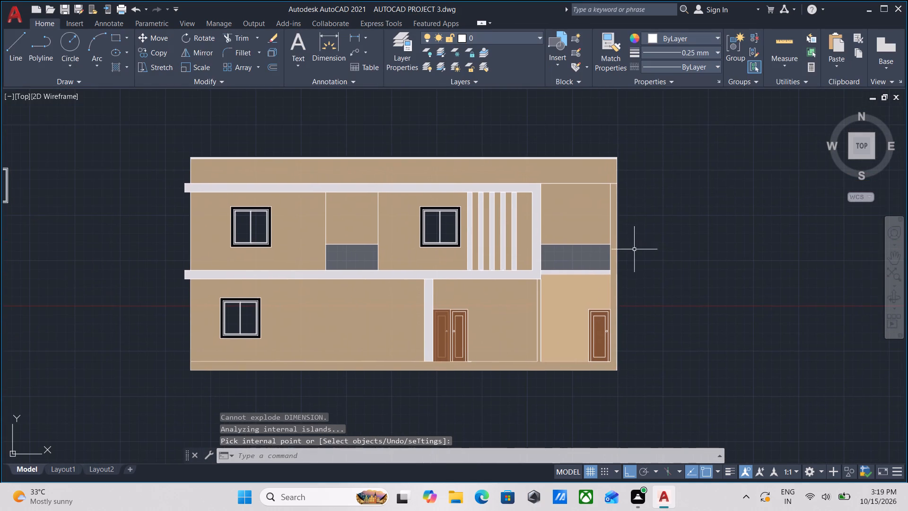
scroll(675, 229, down, 1)
middle_click(675, 229)
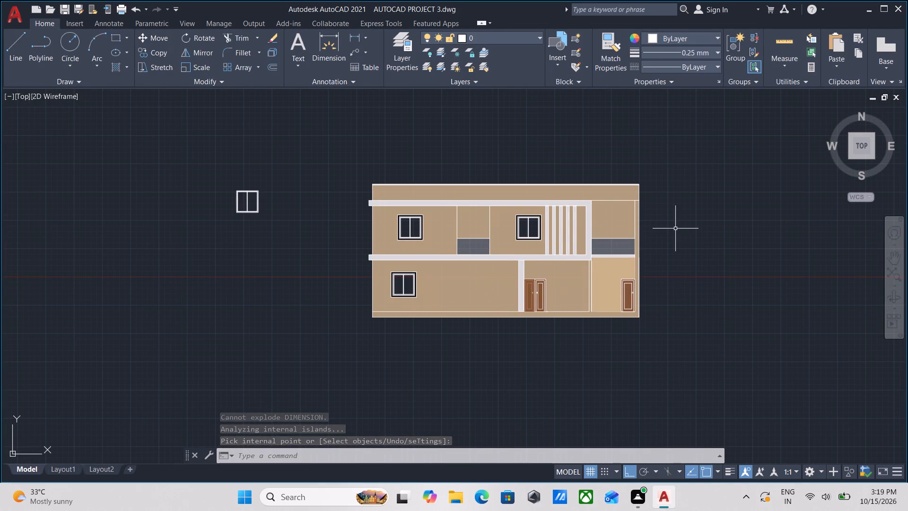
middle_drag(675, 229, 653, 290)
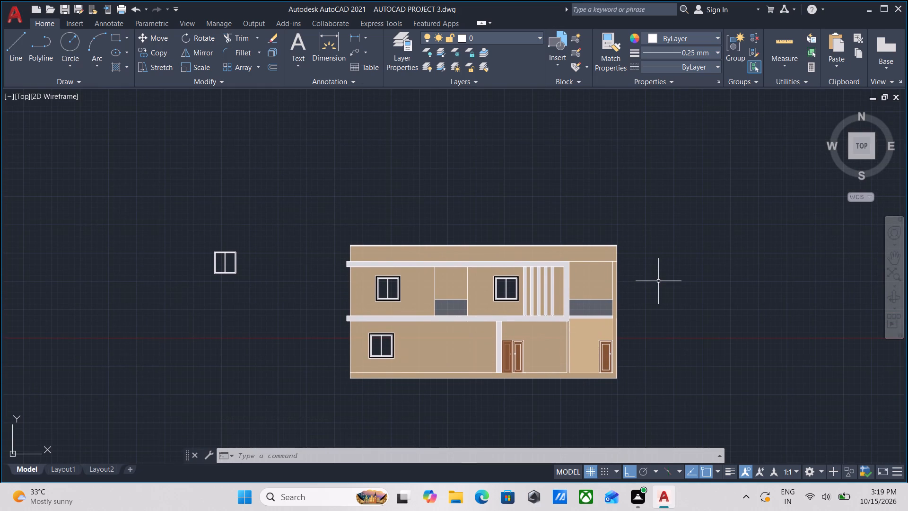
middle_drag(658, 279, 654, 315)
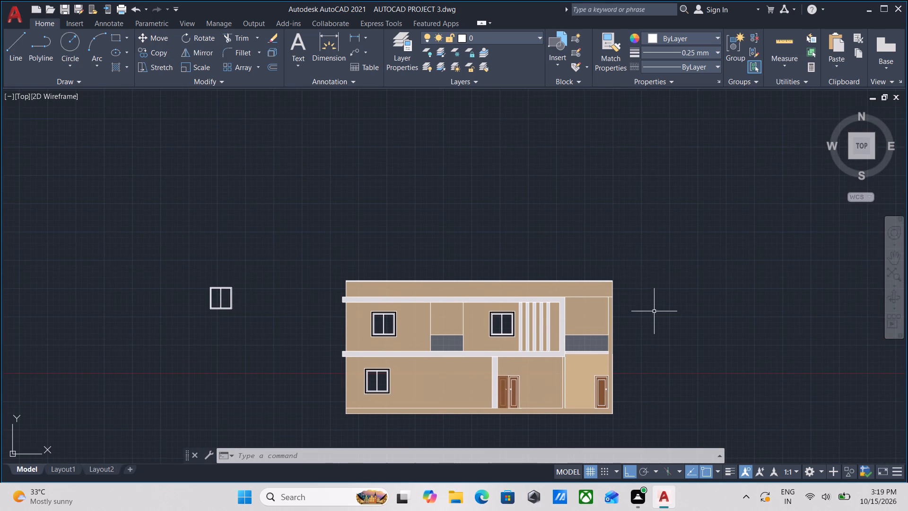
scroll(653, 300, up, 2)
scroll(611, 289, up, 1)
scroll(611, 289, down, 1)
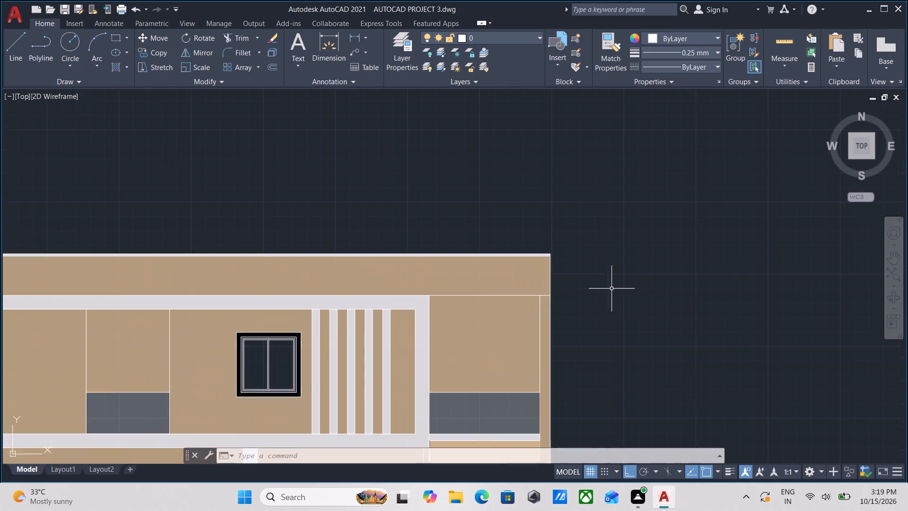
scroll(611, 289, down, 1)
middle_drag(611, 289, 658, 274)
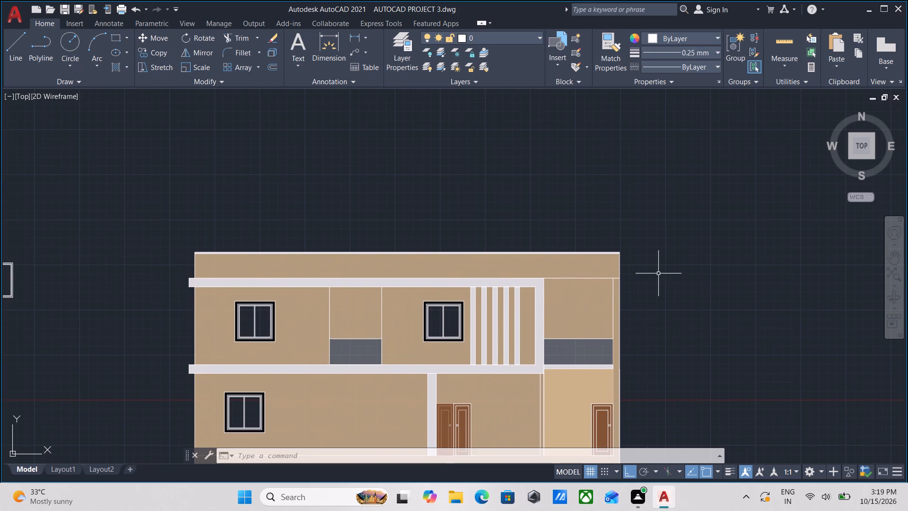
scroll(658, 273, down, 1)
middle_drag(658, 273, 662, 229)
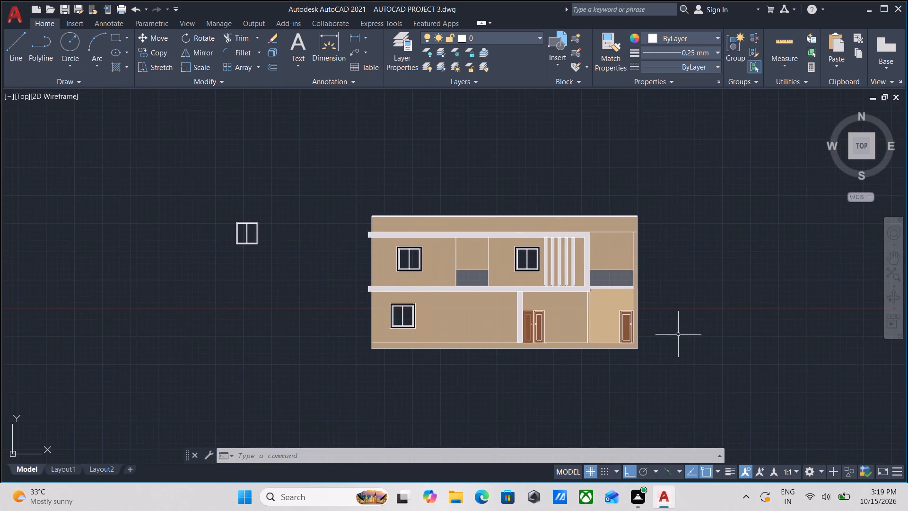
Fill both round knobs of the double door with a solid hatch in the ByBlock colour.
scroll(677, 335, up, 2)
scroll(349, 331, up, 3)
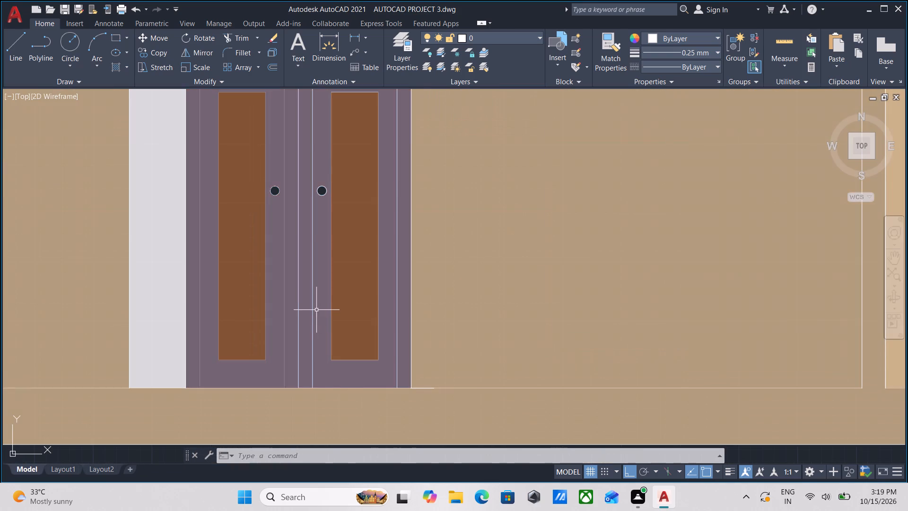
scroll(316, 310, down, 1)
middle_drag(305, 271, 319, 370)
scroll(321, 322, up, 2)
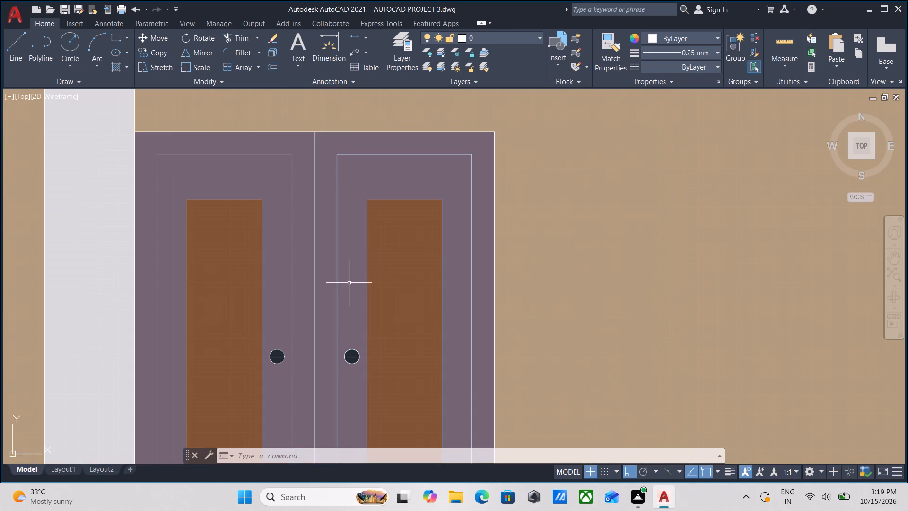
key(h)
key(Return)
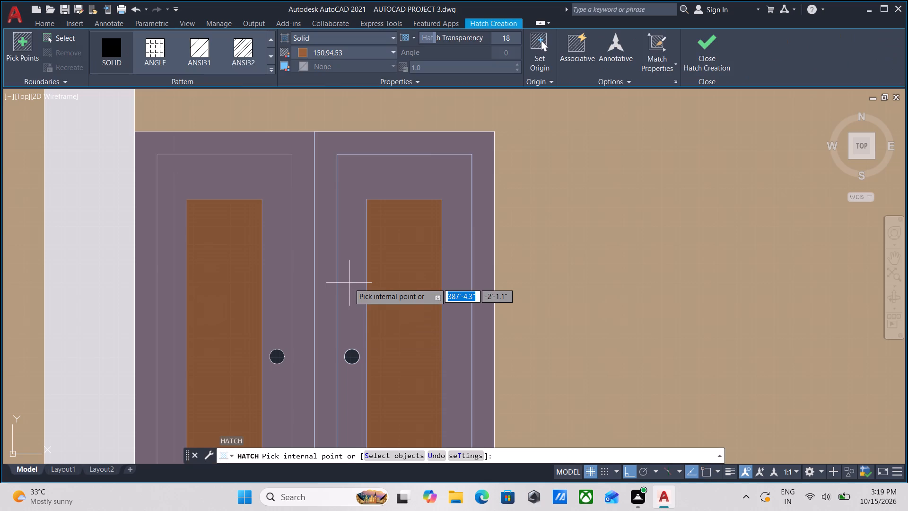
click(303, 52)
click(303, 80)
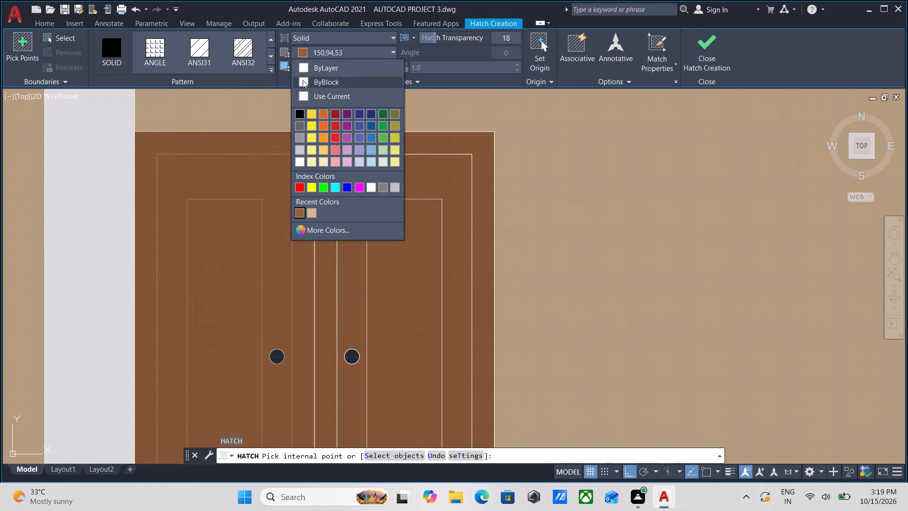
scroll(340, 347, up, 3)
click(382, 375)
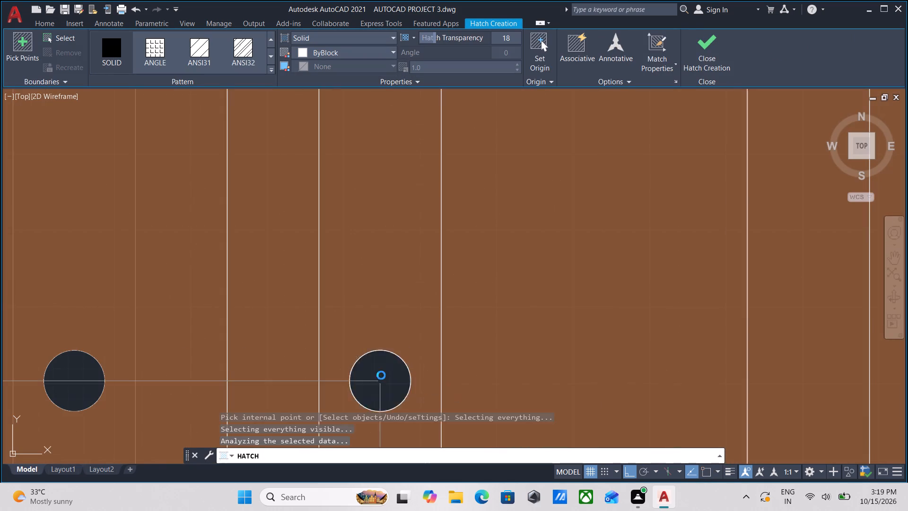
click(76, 382)
Add the single door's round knob to the same ByBlock solid hatch and finish the hatch.
scroll(80, 376, down, 5)
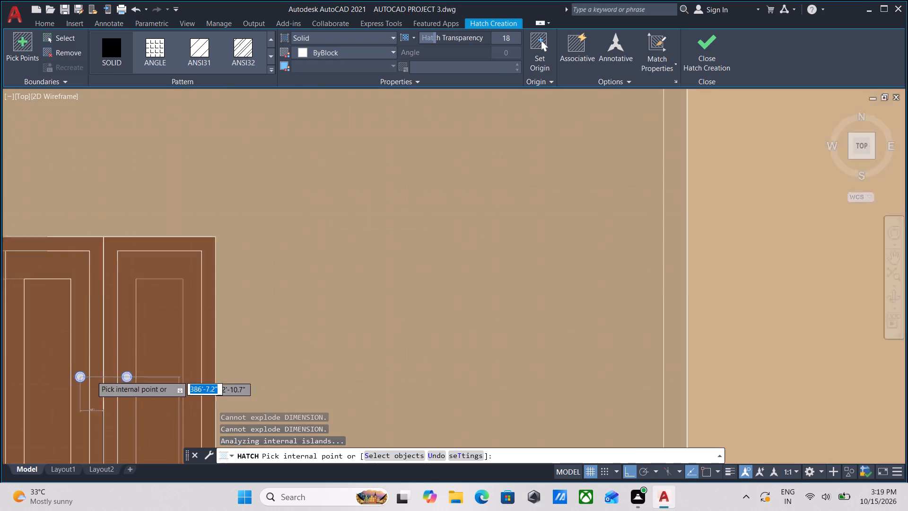
scroll(302, 367, down, 1)
scroll(576, 407, up, 3)
scroll(514, 248, up, 2)
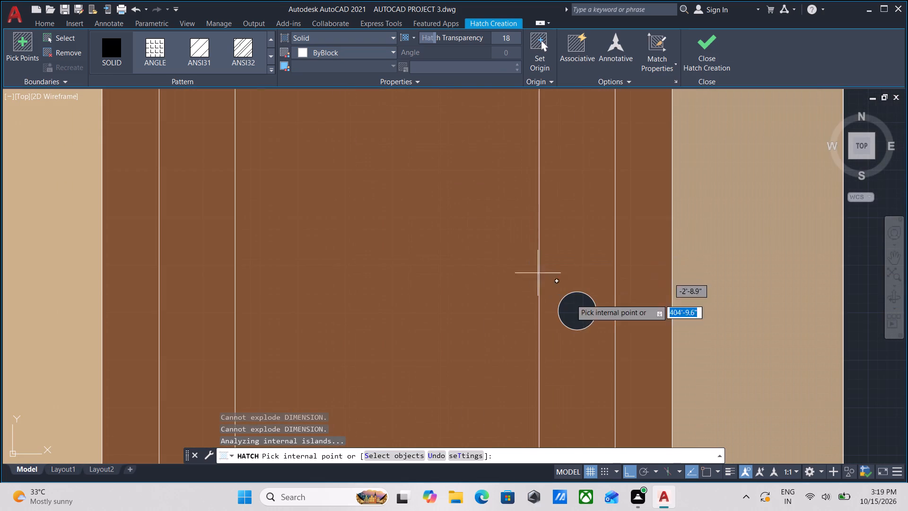
click(580, 311)
scroll(580, 311, down, 4)
scroll(640, 316, down, 2)
middle_drag(645, 314, 709, 291)
middle_drag(396, 321, 576, 346)
middle_drag(449, 333, 384, 410)
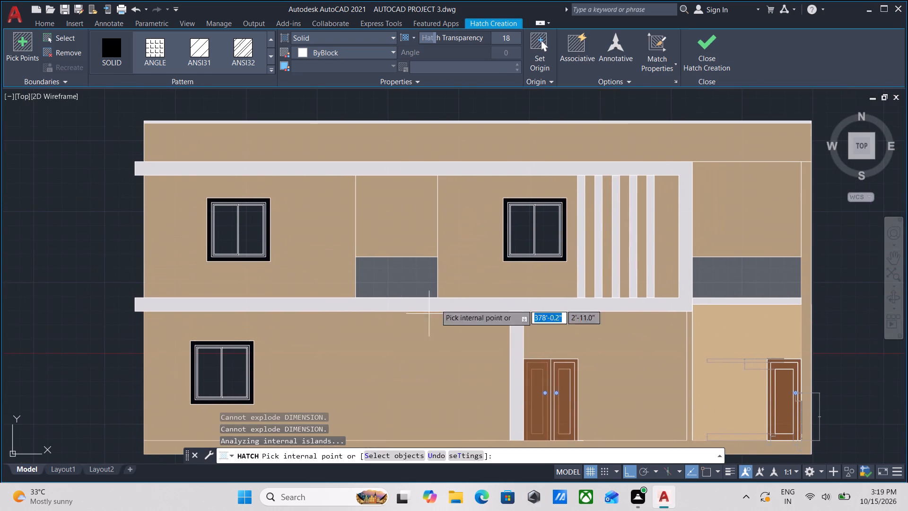
click(699, 46)
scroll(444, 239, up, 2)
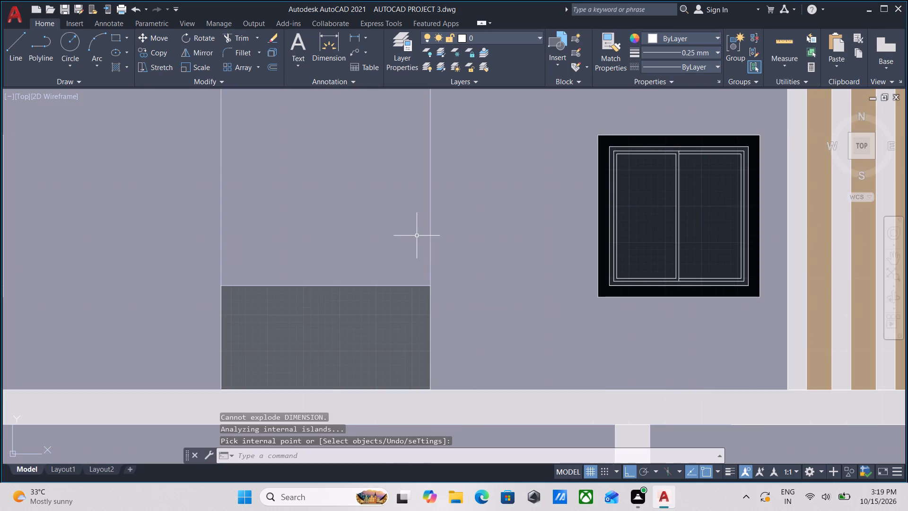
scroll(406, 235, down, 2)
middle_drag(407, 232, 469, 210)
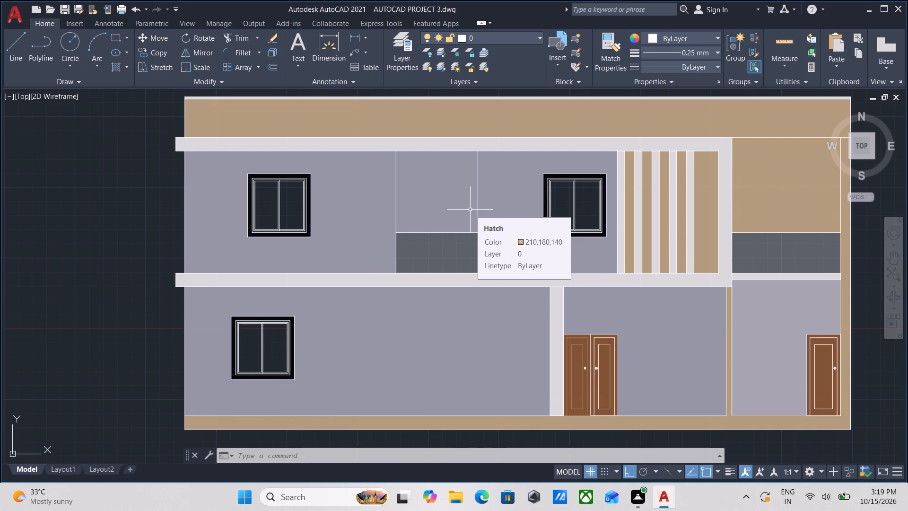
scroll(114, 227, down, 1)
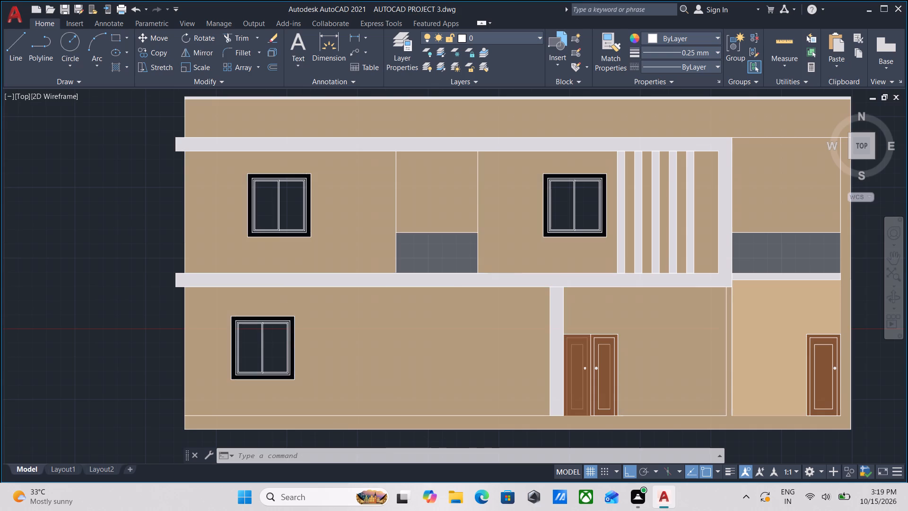
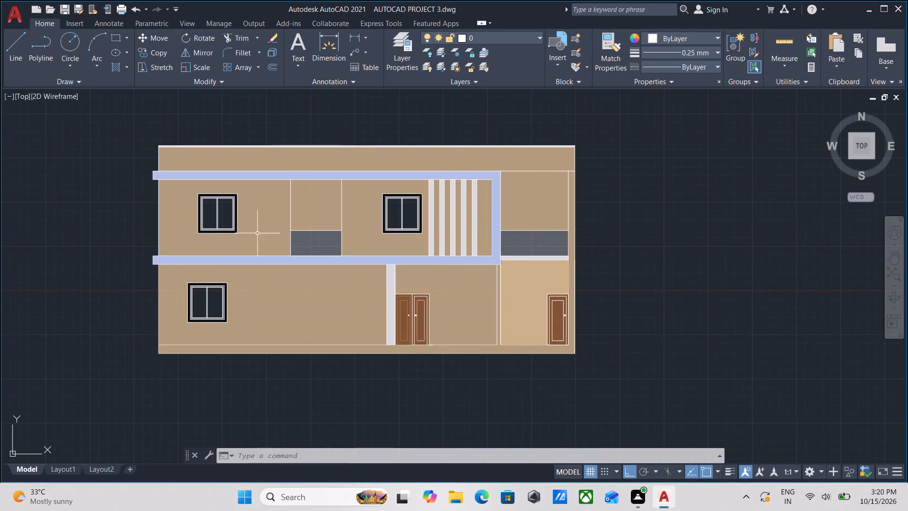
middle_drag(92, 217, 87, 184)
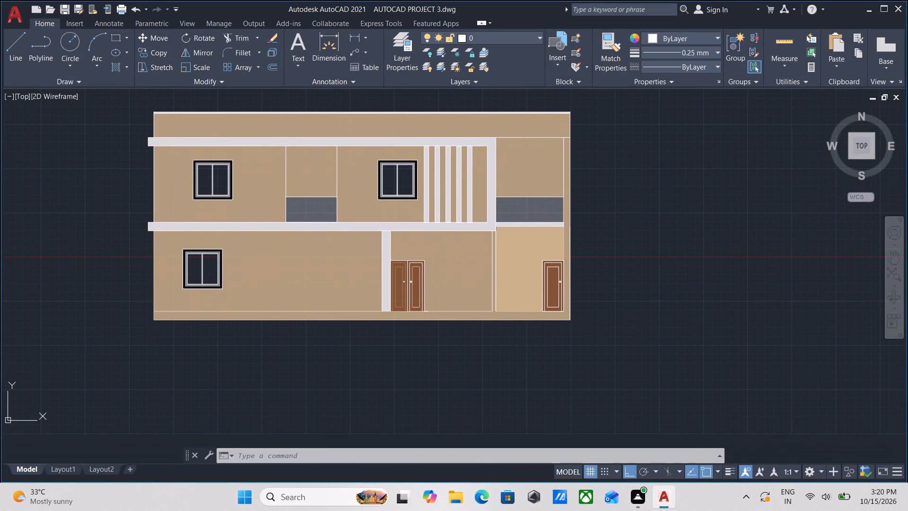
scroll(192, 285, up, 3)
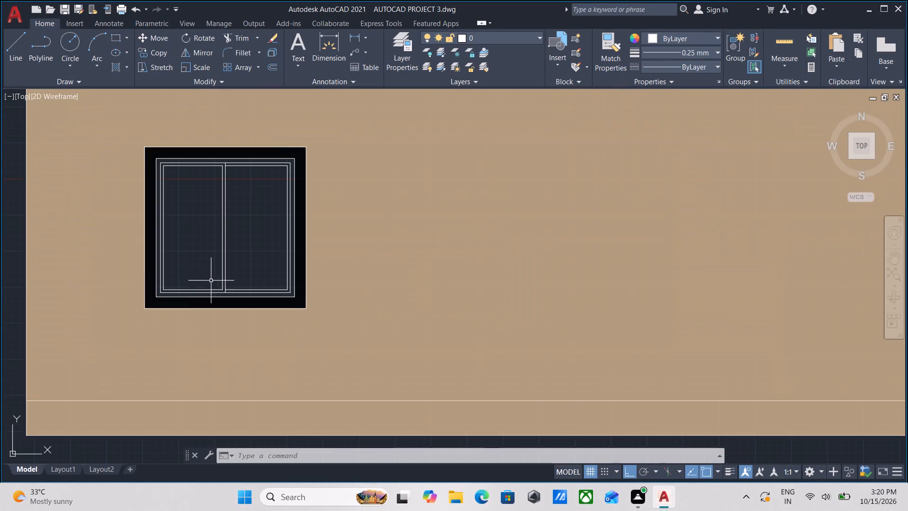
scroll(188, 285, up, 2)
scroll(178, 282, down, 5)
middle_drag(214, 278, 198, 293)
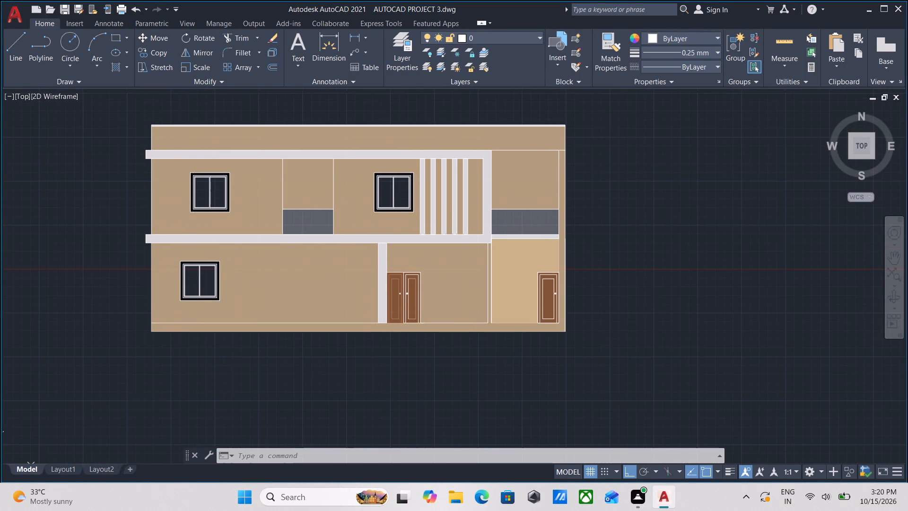
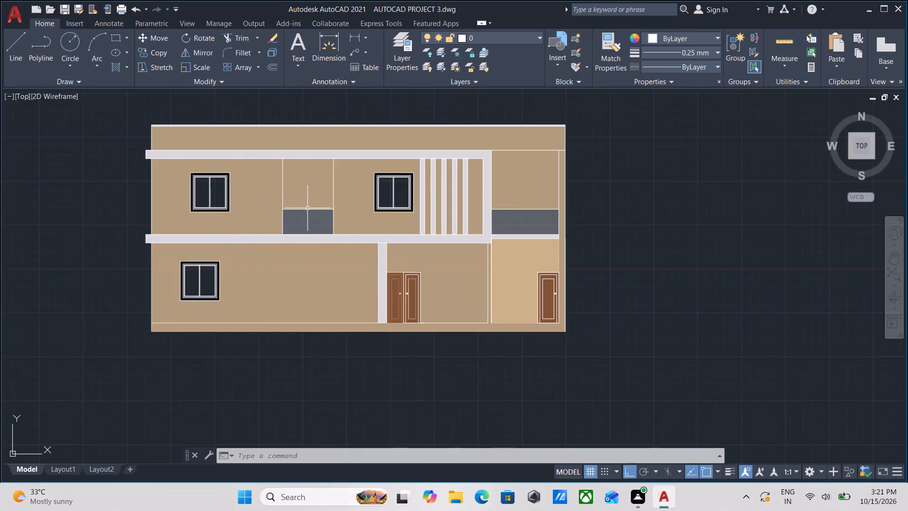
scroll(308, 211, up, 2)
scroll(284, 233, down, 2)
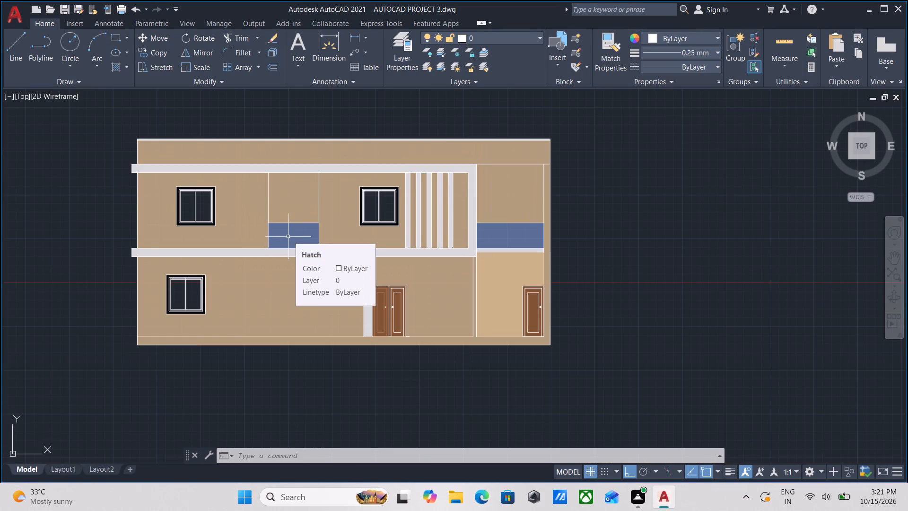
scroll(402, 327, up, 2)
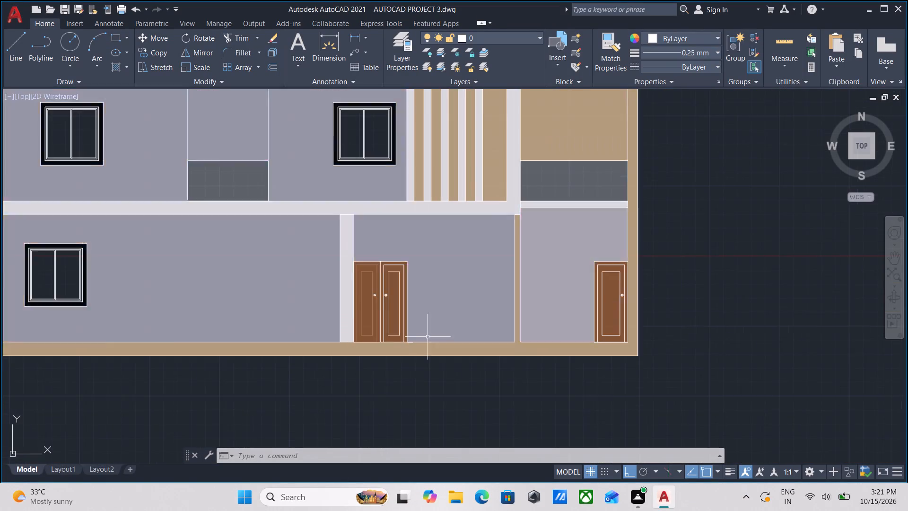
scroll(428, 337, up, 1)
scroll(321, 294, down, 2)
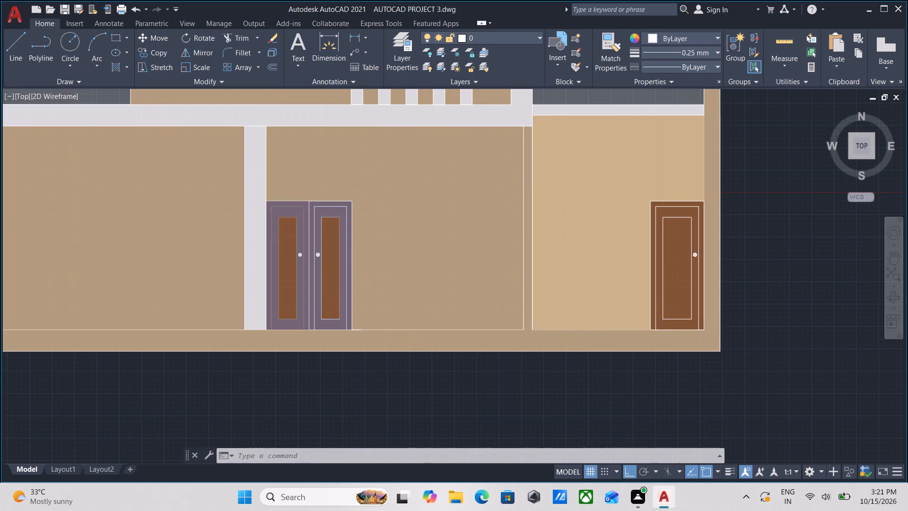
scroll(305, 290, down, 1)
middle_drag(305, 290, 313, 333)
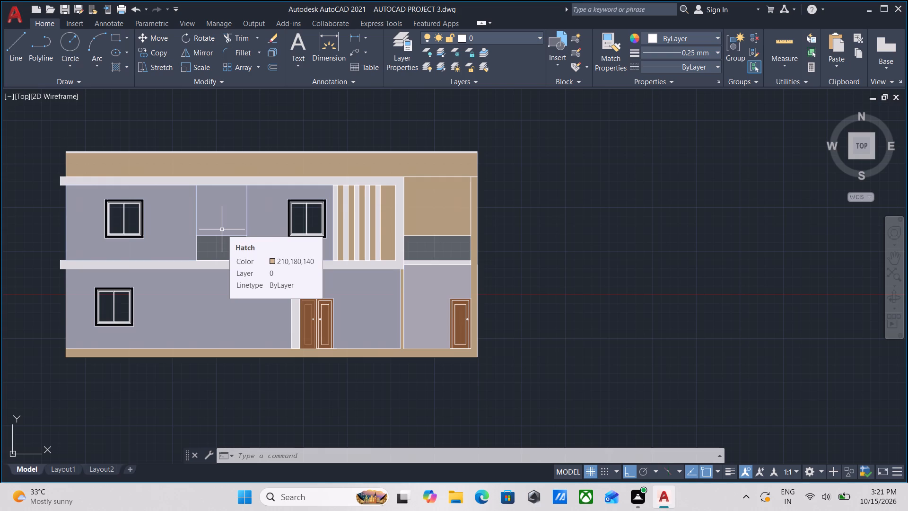
Change the colour of the solid hatch in the two upper-floor balcony railing panels to RGB 200,230,245.
scroll(216, 236, up, 2)
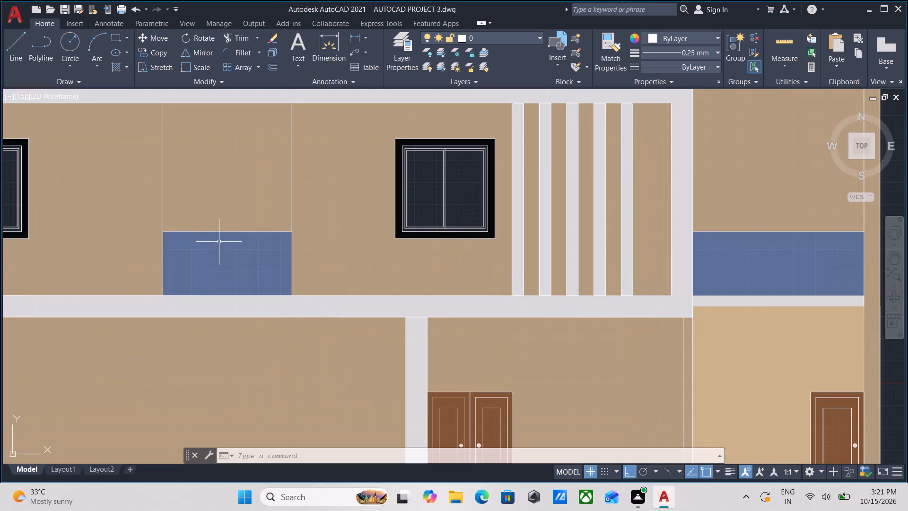
click(224, 253)
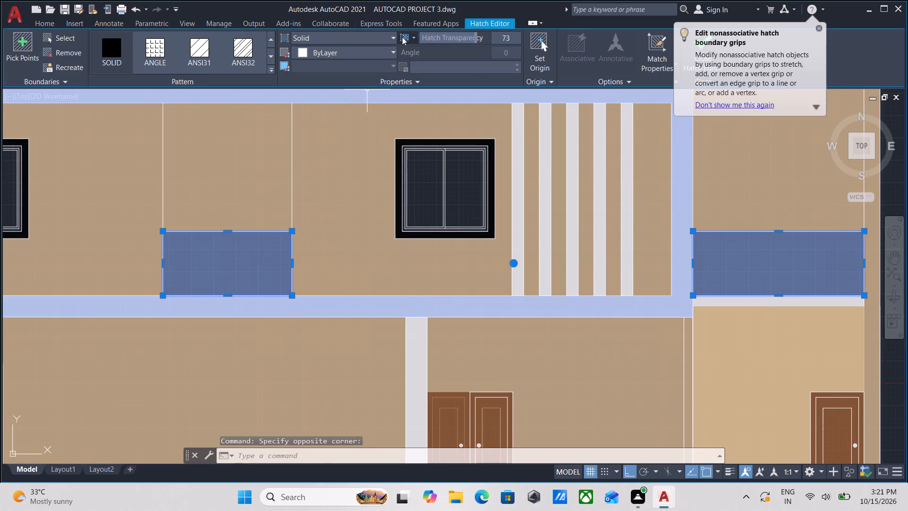
click(306, 53)
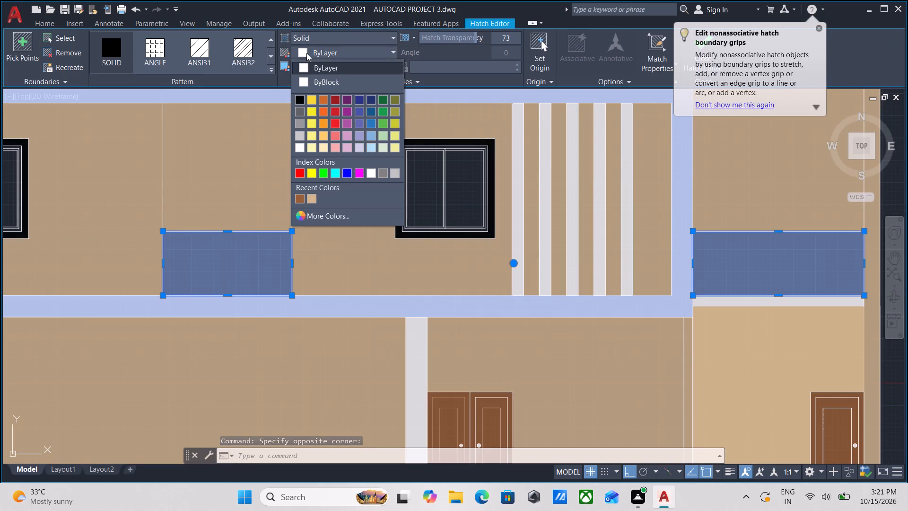
click(317, 217)
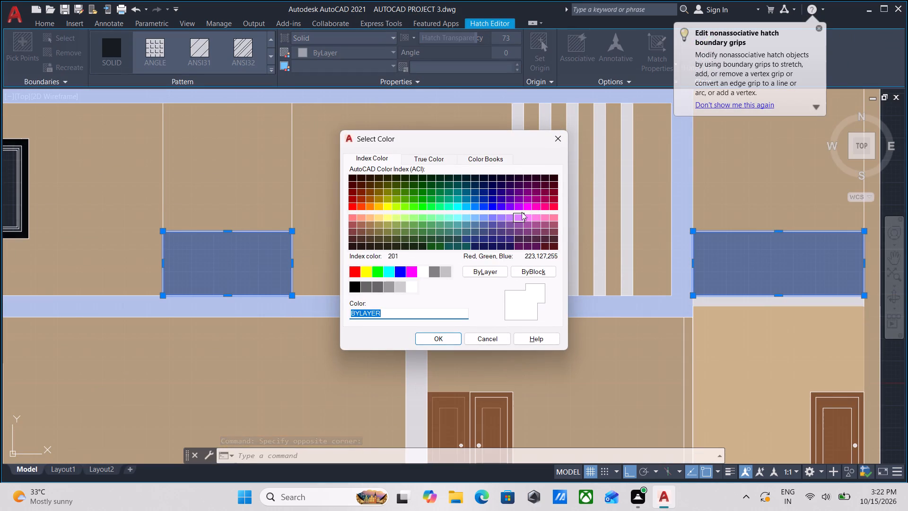
click(490, 161)
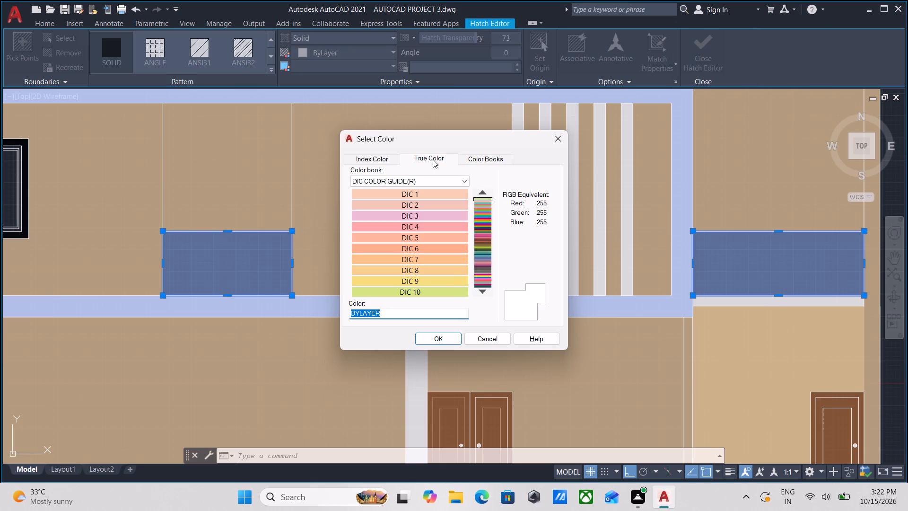
click(433, 159)
drag(360, 179, 322, 181)
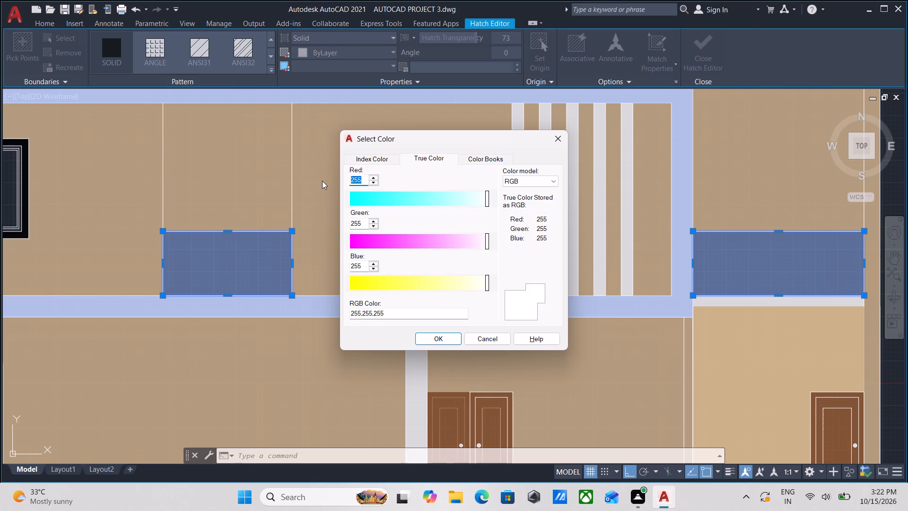
text(200)
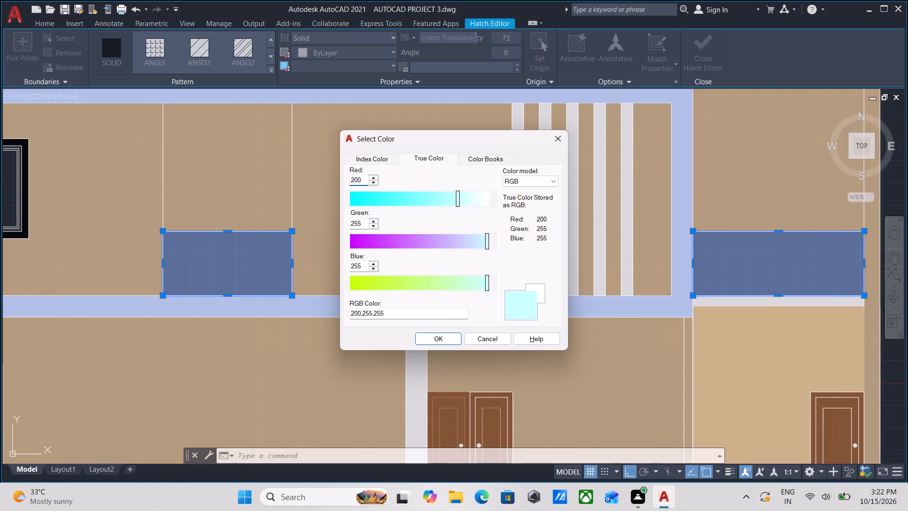
drag(360, 222, 334, 222)
key(2)
key(F1)
key(3)
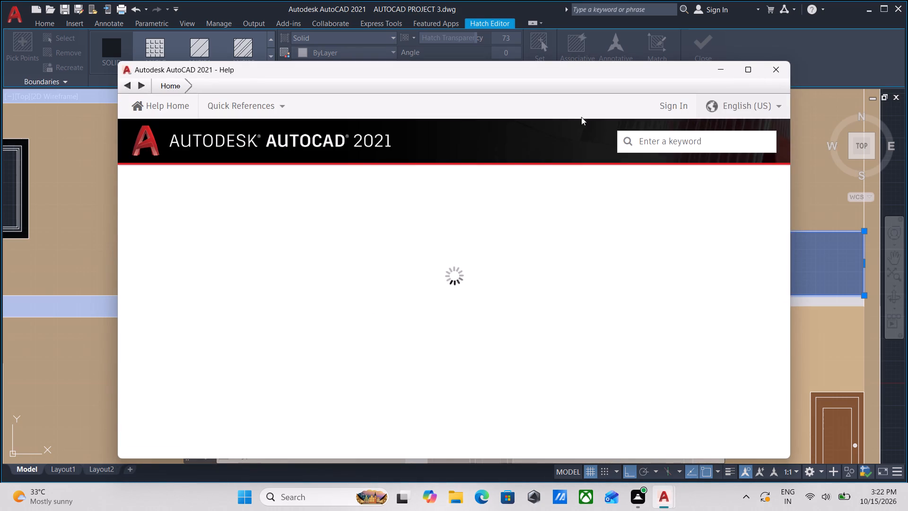
click(783, 72)
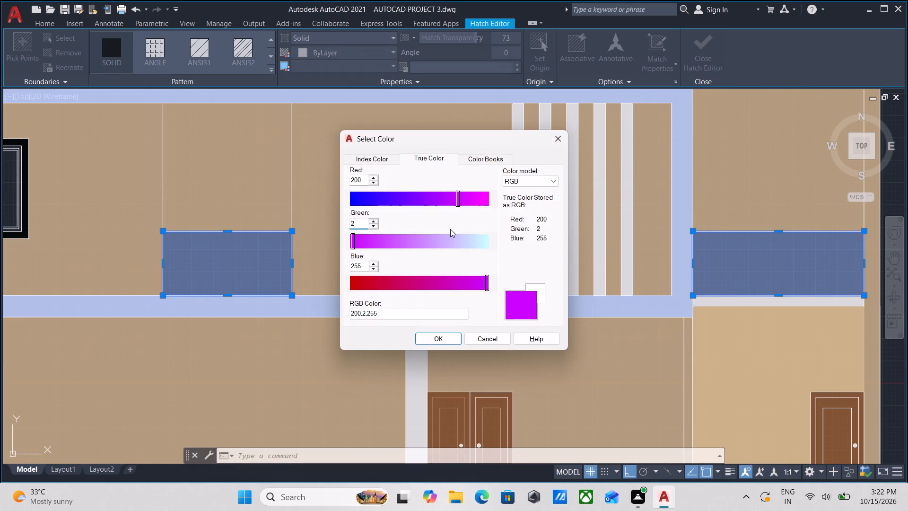
key(3)
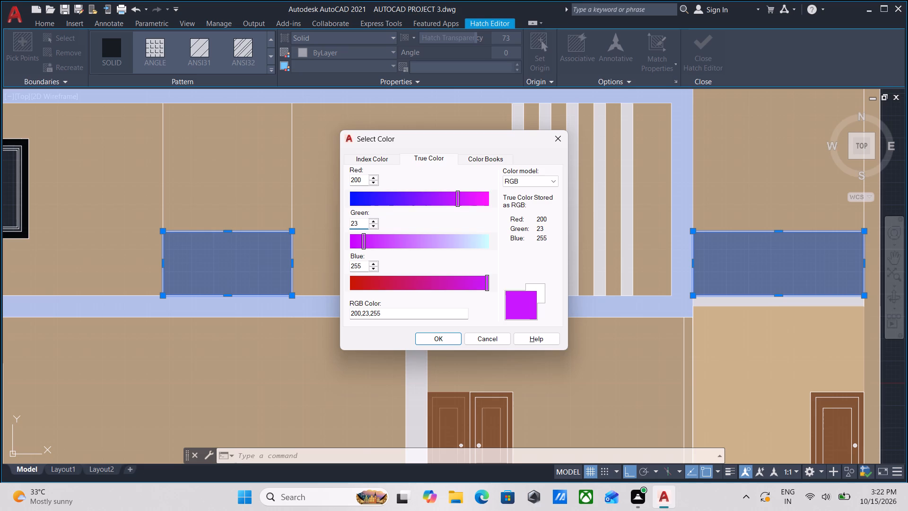
key(0)
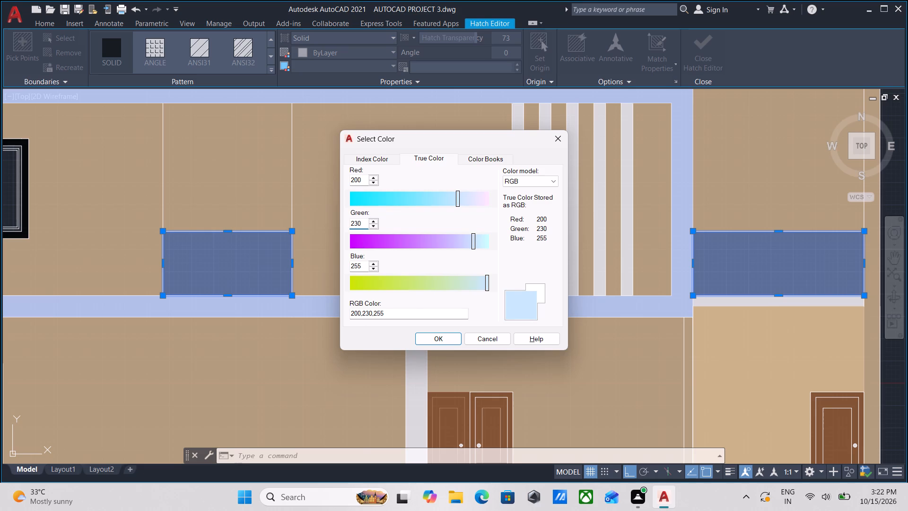
drag(365, 263, 347, 267)
text(245)
click(452, 340)
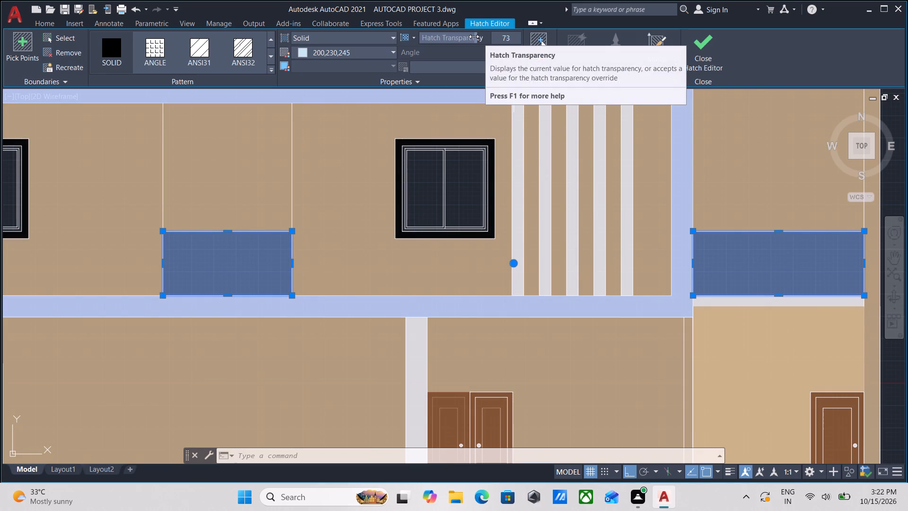
Lower the transparency of the balcony railing panels' hatch to 8.
drag(477, 38, 441, 38)
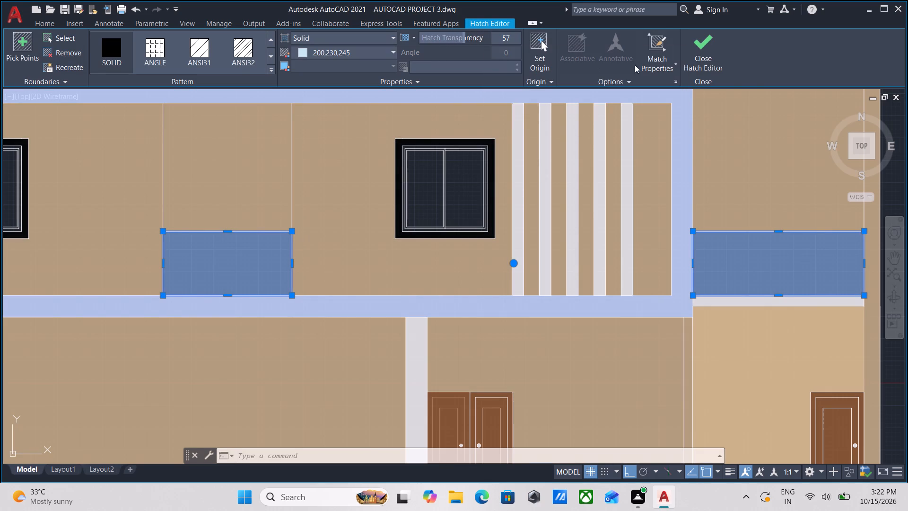
click(698, 52)
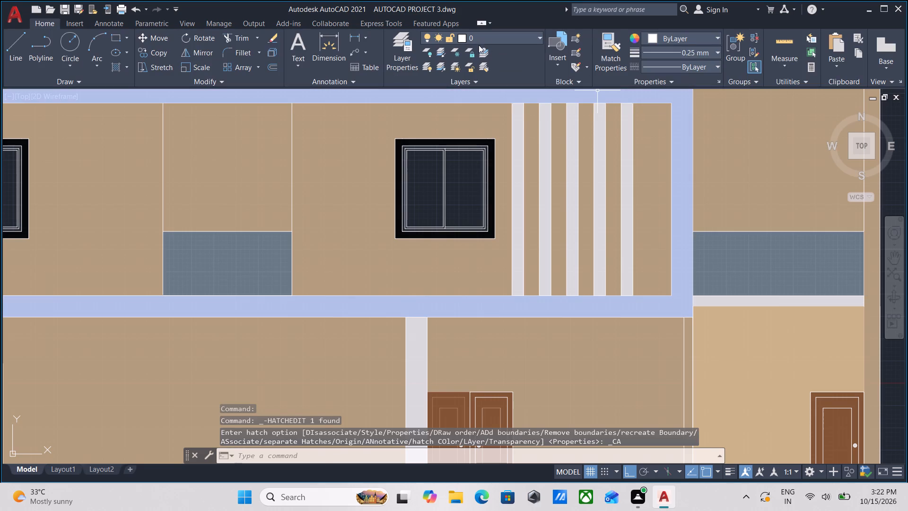
click(236, 268)
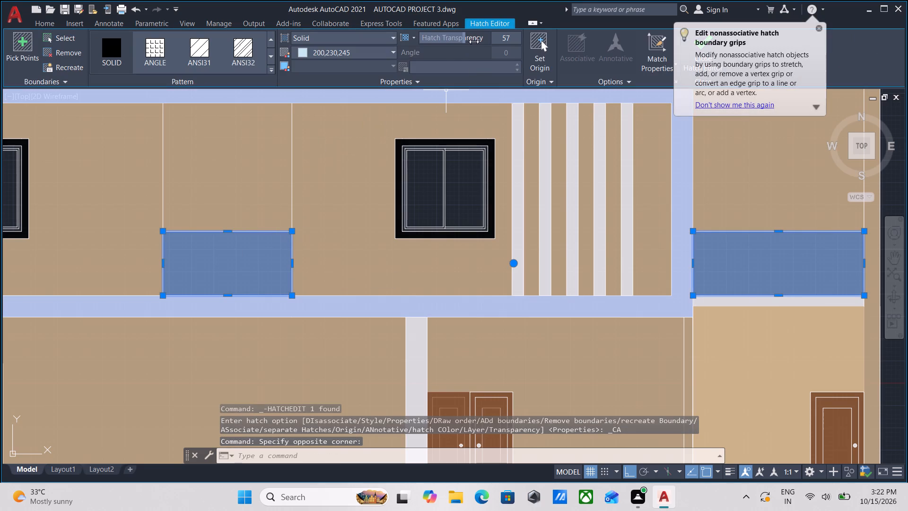
drag(466, 36, 405, 35)
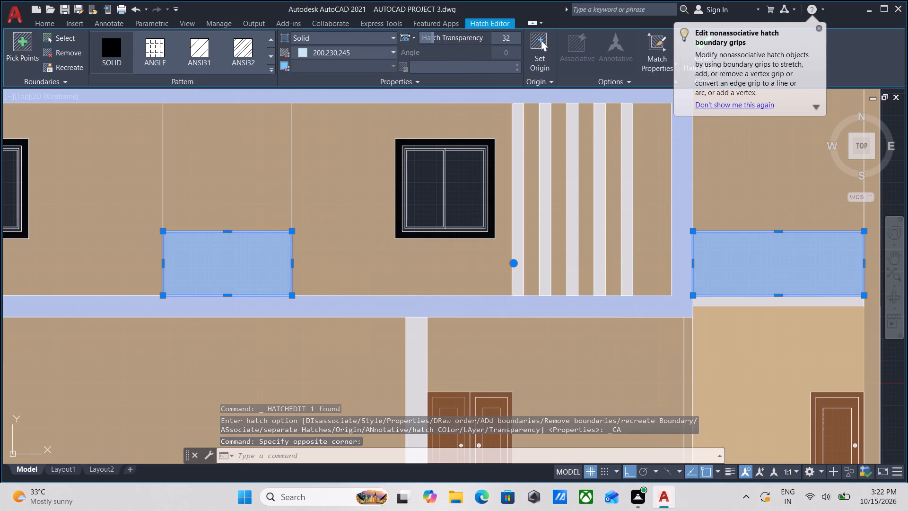
drag(405, 35, 392, 35)
scroll(517, 36, down, 2)
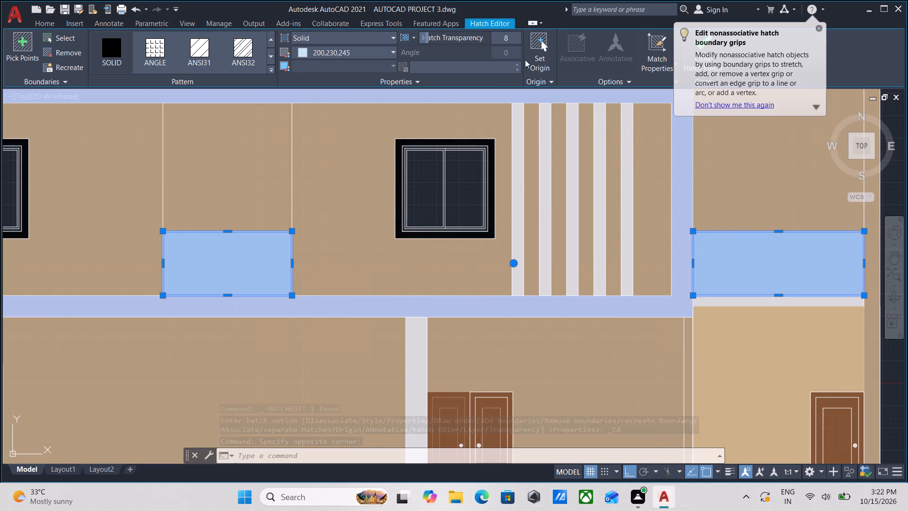
scroll(579, 52, down, 1)
scroll(518, 183, down, 2)
key(Escape)
Examine the recoloured balcony panels and the rest of the house elevation, close up and as a whole.
scroll(450, 215, up, 2)
scroll(484, 200, down, 2)
middle_drag(750, 178, 672, 211)
scroll(318, 228, up, 2)
scroll(518, 220, down, 2)
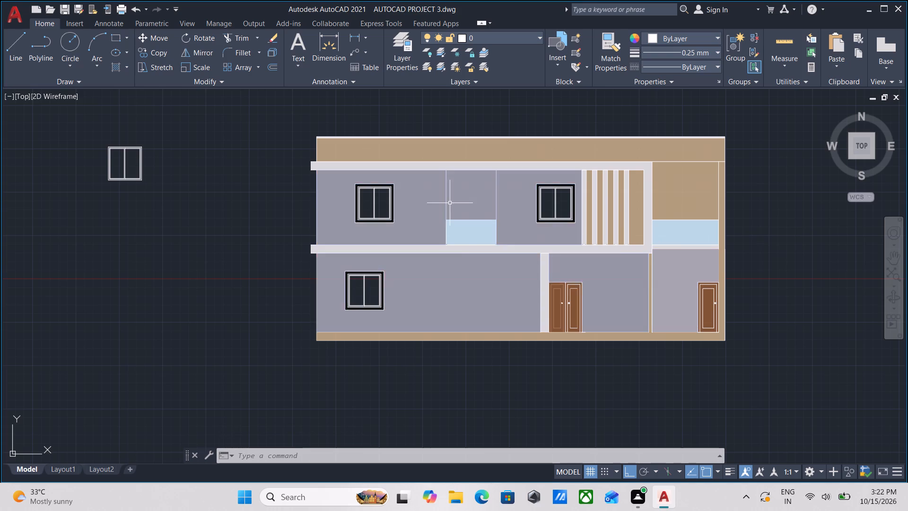
scroll(449, 203, up, 2)
scroll(508, 201, down, 1)
middle_drag(509, 200, 531, 232)
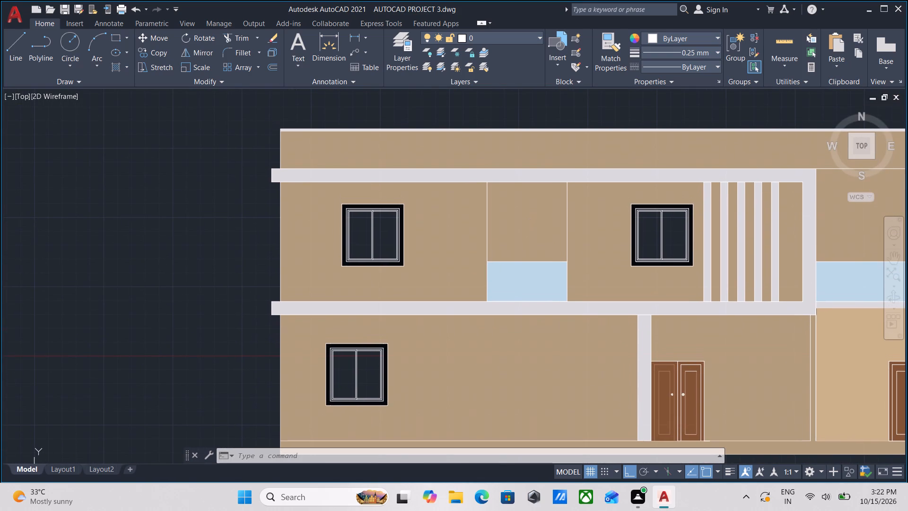
middle_drag(624, 253, 490, 240)
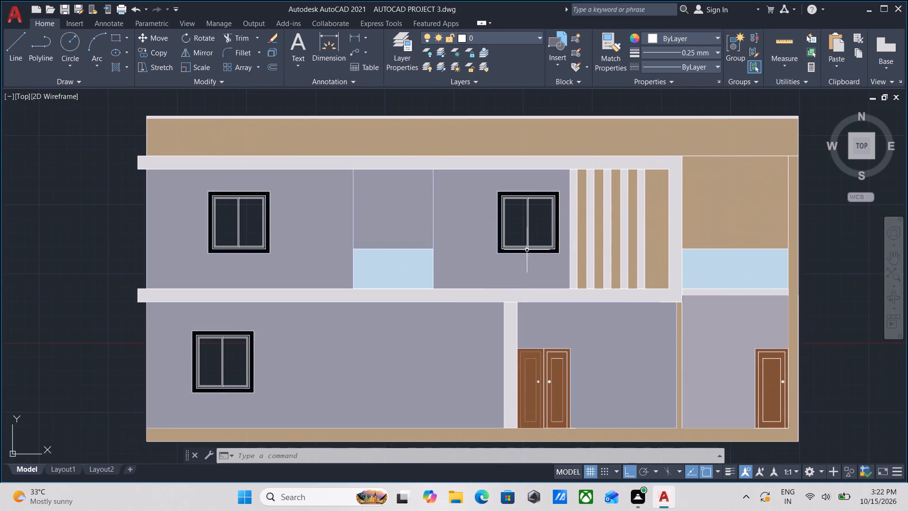
scroll(598, 264, down, 1)
middle_drag(587, 256, 545, 249)
middle_drag(752, 322, 697, 305)
scroll(748, 318, down, 1)
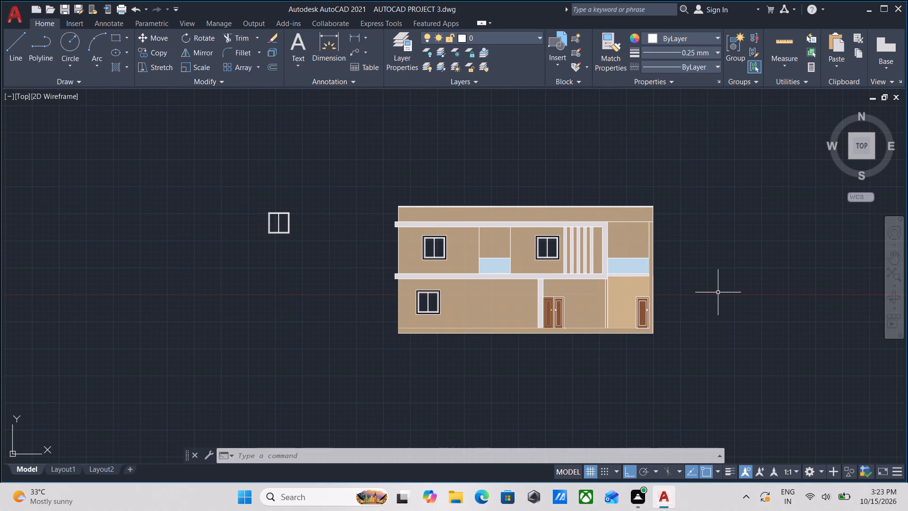
scroll(718, 291, down, 1)
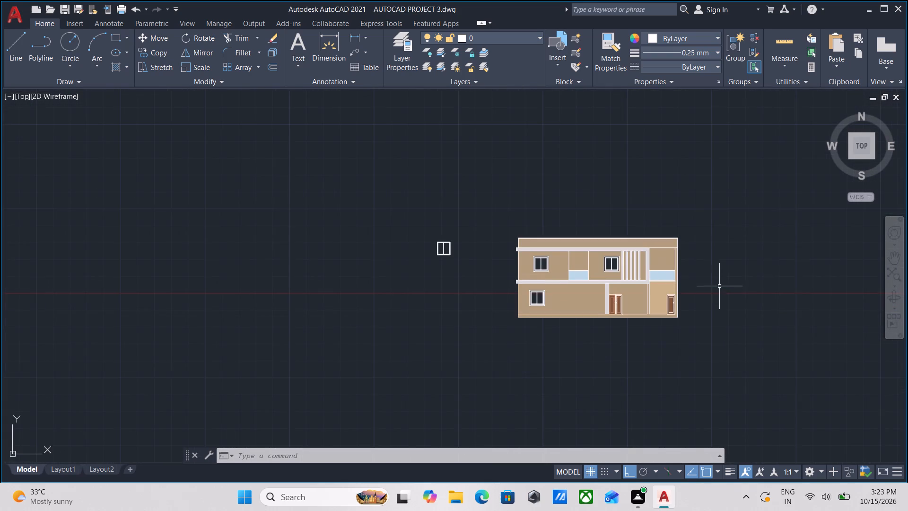
Erase the spare window standing apart from the house, beyond the elevation's left side.
middle_drag(719, 286, 609, 317)
scroll(356, 270, up, 2)
drag(335, 342, 327, 333)
click(282, 275)
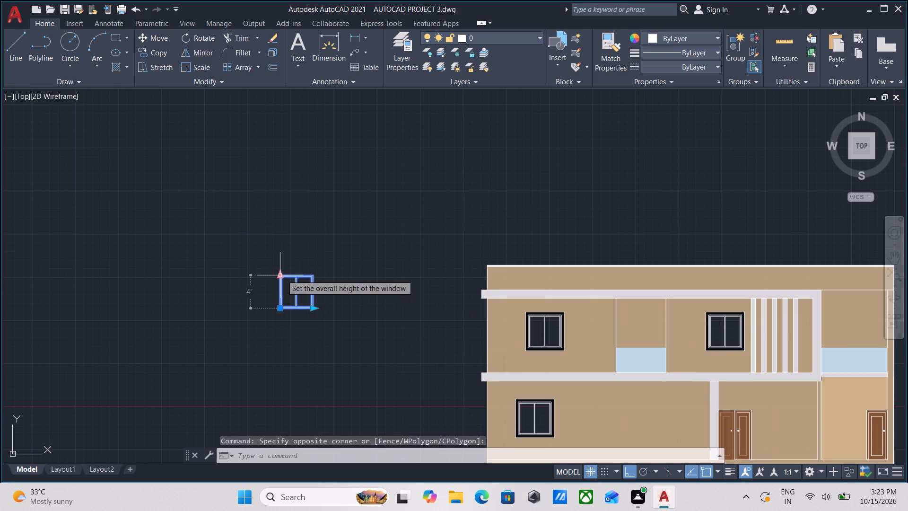
right_click(282, 275)
click(318, 270)
Inspect the tan solid hatch that spans the base strip, the outer right edge and the single-door bay.
scroll(377, 276, down, 1)
middle_drag(378, 275, 221, 209)
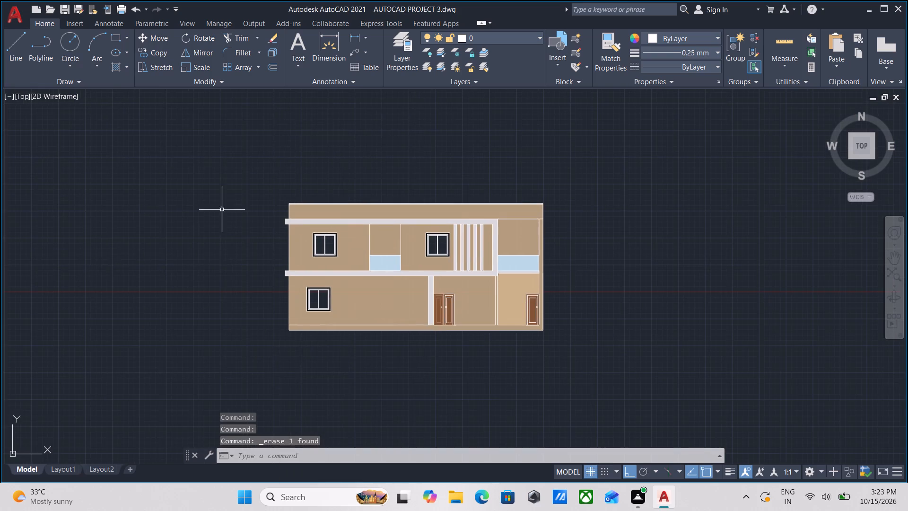
scroll(585, 273, up, 2)
middle_drag(490, 273, 555, 258)
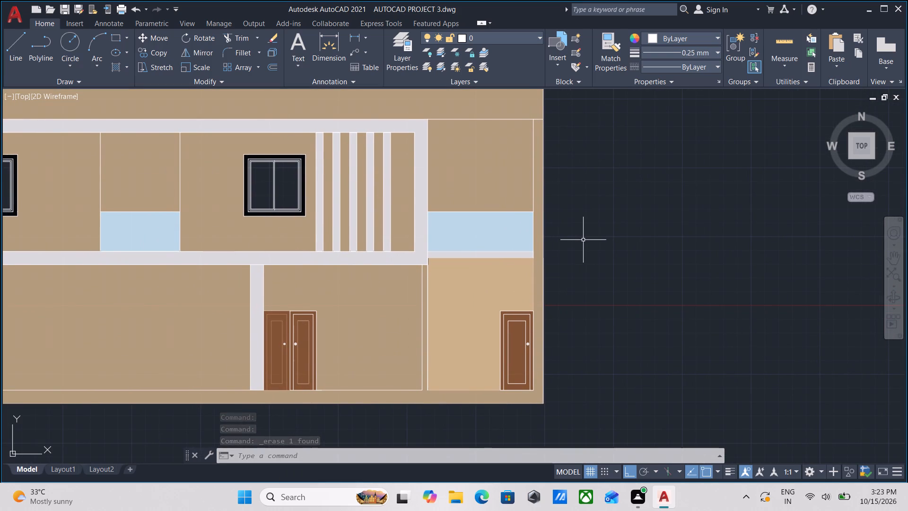
scroll(433, 337, up, 4)
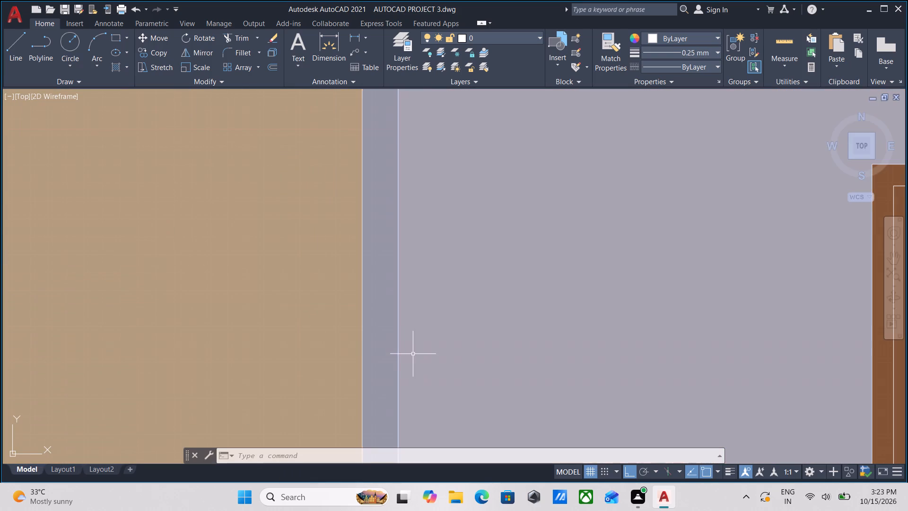
click(384, 336)
scroll(384, 336, down, 4)
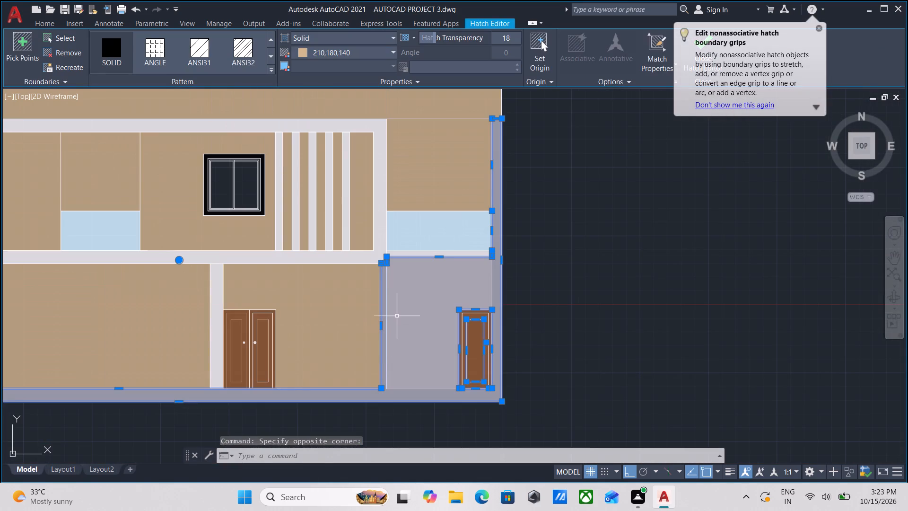
scroll(420, 316, down, 1)
middle_drag(422, 313, 438, 282)
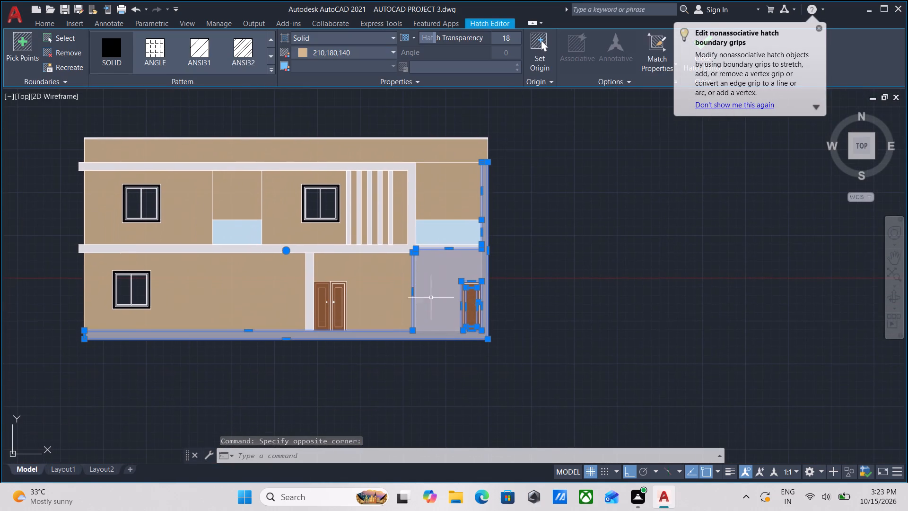
scroll(425, 306, up, 2)
click(391, 275)
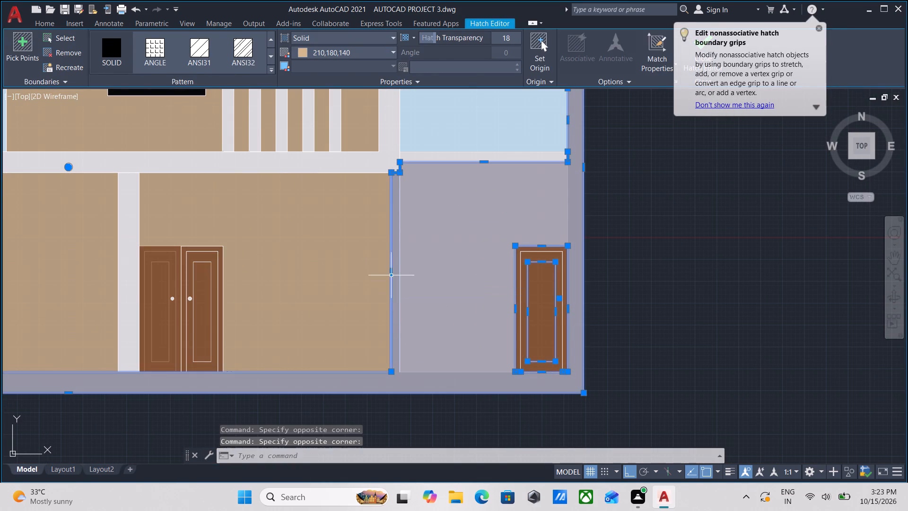
scroll(403, 275, down, 2)
key(Escape)
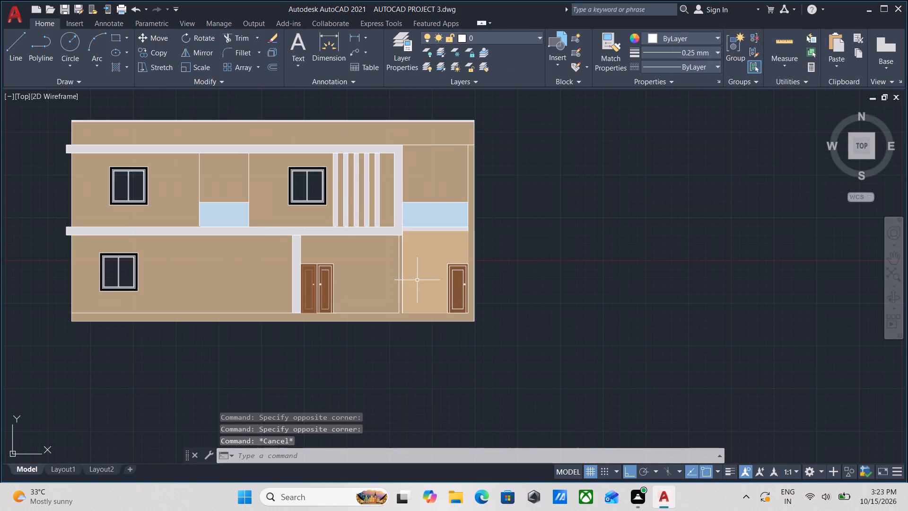
Examine the colouring of the whole front elevation, close up around the doors and as a whole.
scroll(418, 281, down, 1)
scroll(507, 268, up, 2)
middle_drag(447, 292, 615, 282)
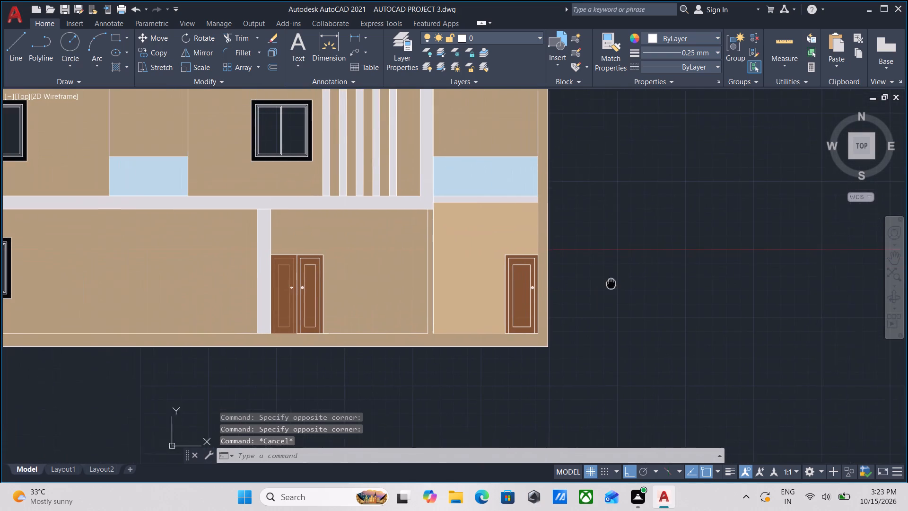
middle_drag(615, 282, 614, 283)
scroll(629, 247, down, 1)
middle_drag(631, 247, 642, 241)
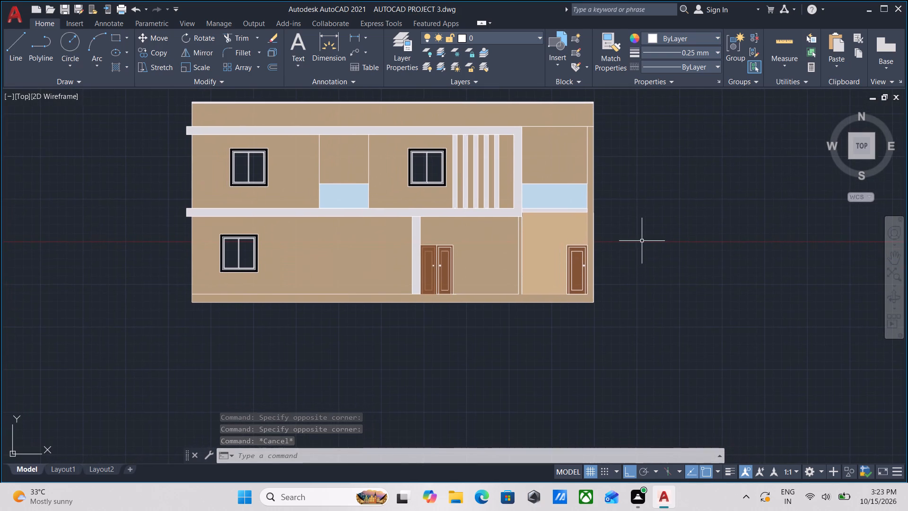
middle_drag(283, 289, 396, 295)
scroll(460, 279, down, 2)
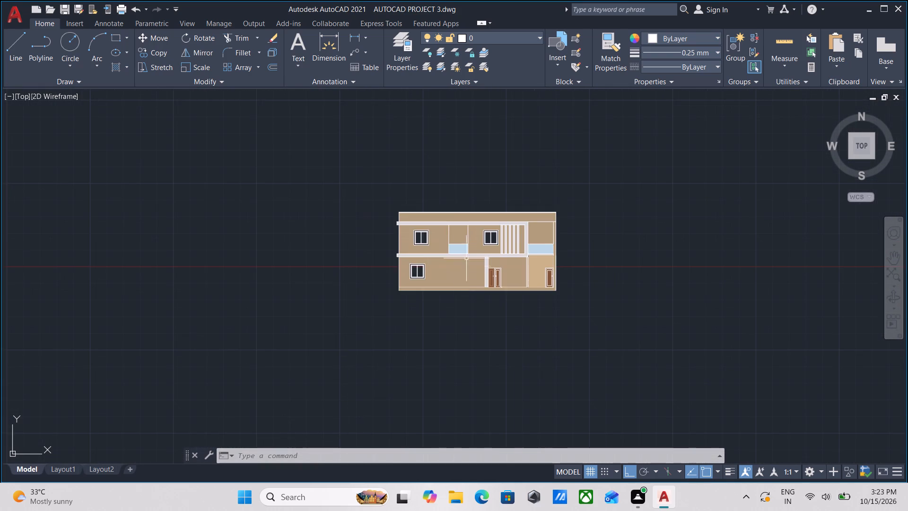
scroll(410, 249, up, 2)
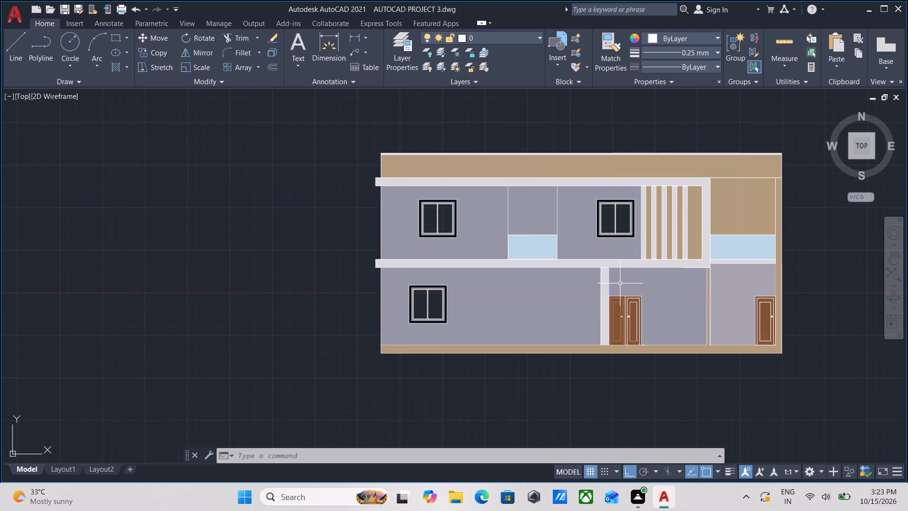
middle_drag(620, 283, 449, 307)
scroll(639, 247, down, 1)
middle_drag(639, 247, 540, 268)
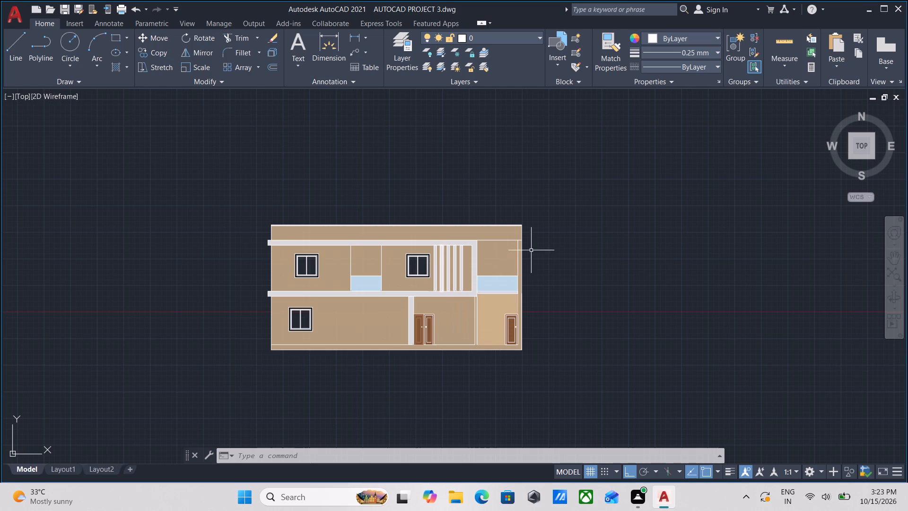
scroll(532, 308, up, 2)
middle_drag(550, 280, 547, 267)
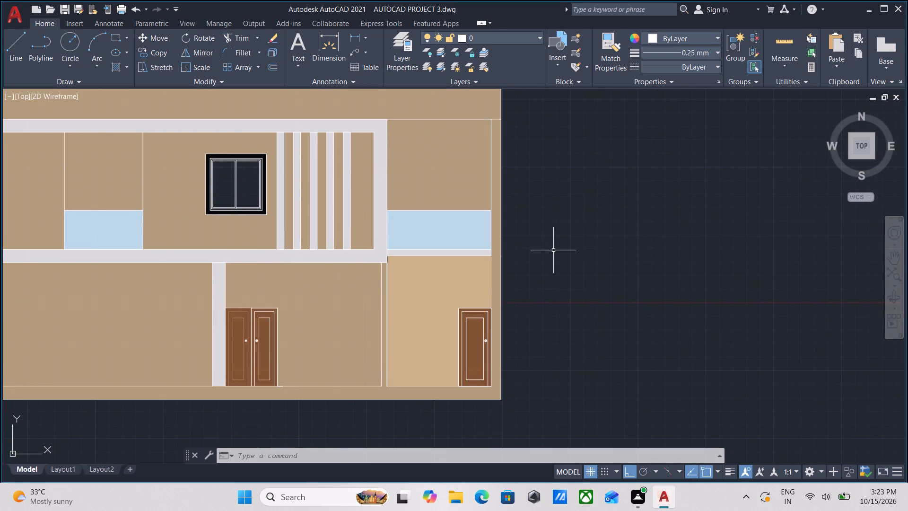
scroll(553, 250, down, 1)
middle_drag(553, 250, 549, 255)
scroll(553, 247, down, 1)
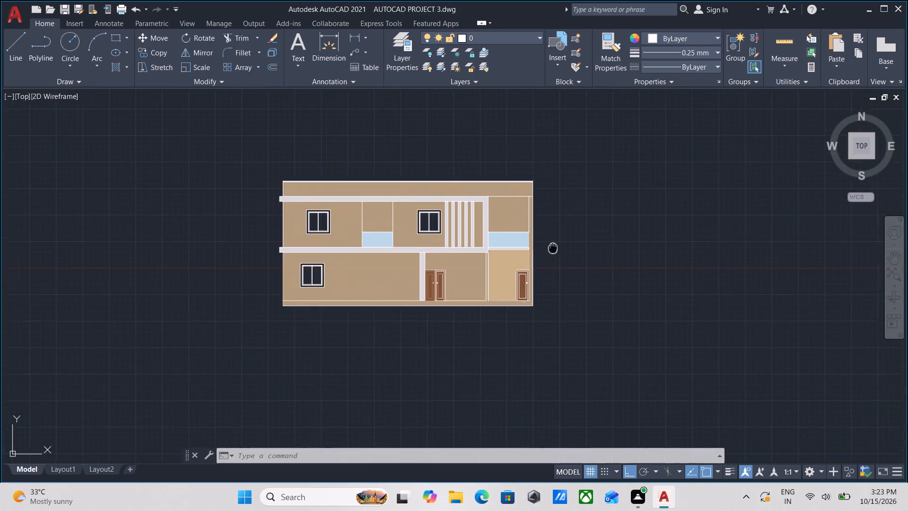
middle_drag(549, 255, 538, 280)
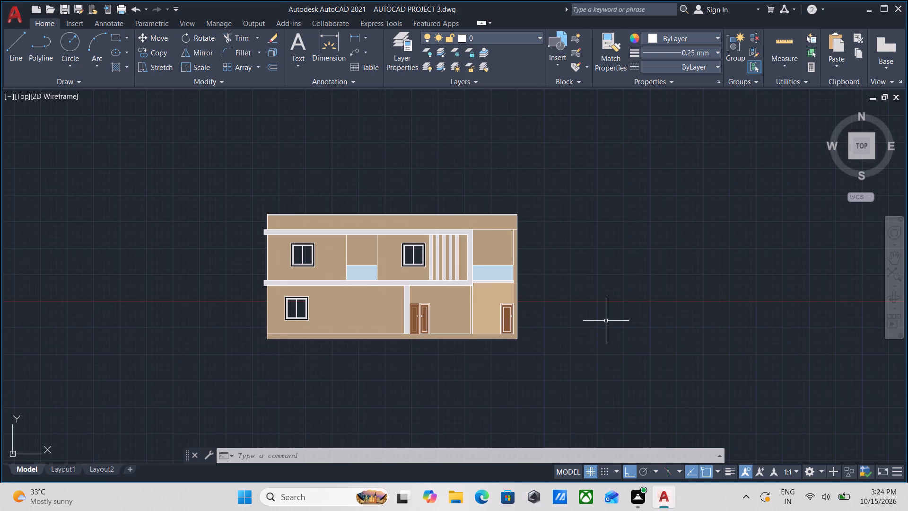
Erase the tan hatch covering the base strip, the outer right edge and the single-door bay.
scroll(431, 337, up, 2)
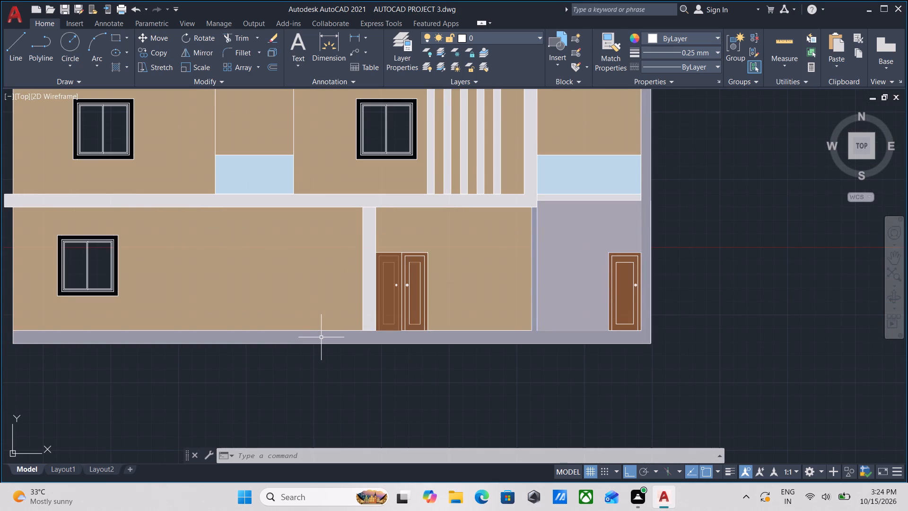
click(321, 337)
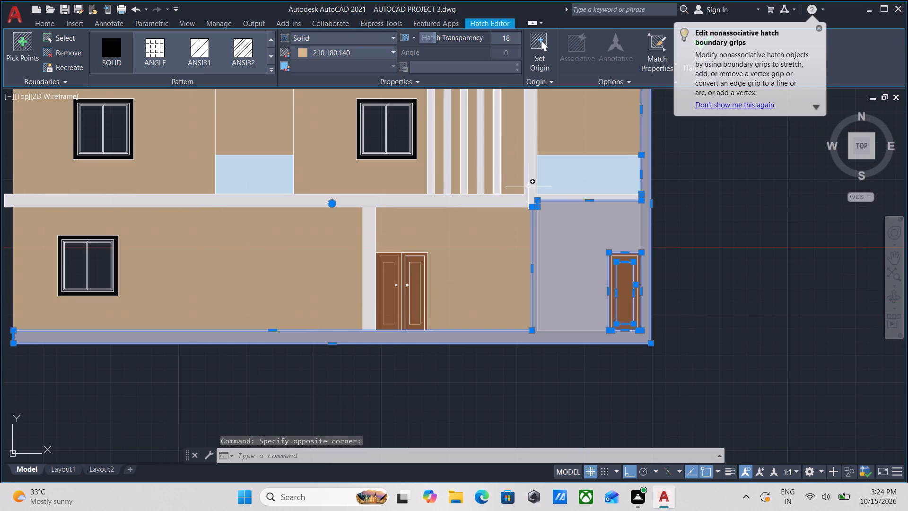
right_click(583, 304)
click(611, 263)
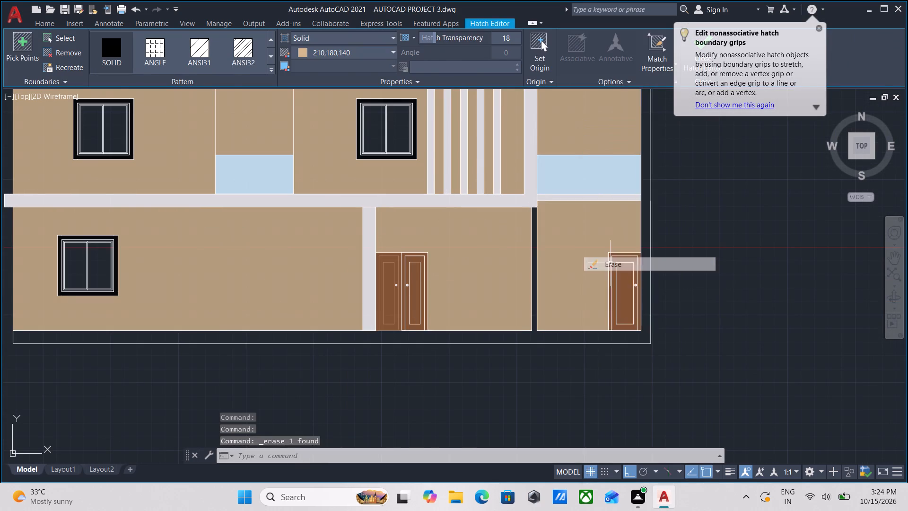
Draw a short line closing the bottom of the narrow vertical gap between the double-door wall and the single-door bay.
scroll(611, 263, down, 1)
middle_drag(606, 266, 500, 309)
scroll(497, 314, up, 2)
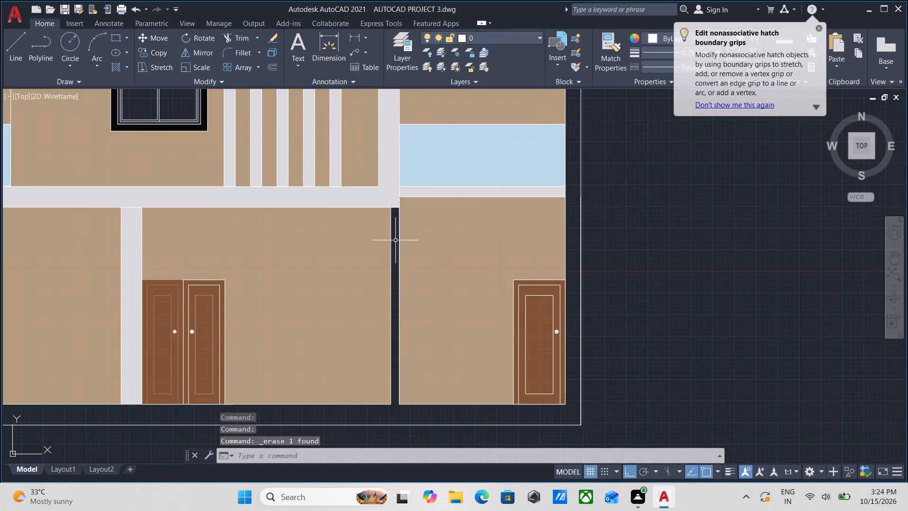
middle_drag(395, 285, 389, 258)
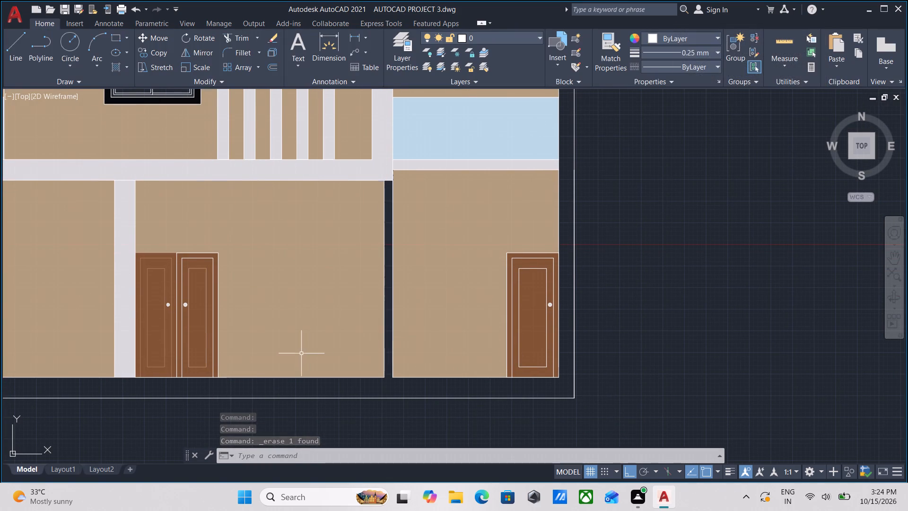
key(l)
key(Return)
scroll(350, 394, up, 2)
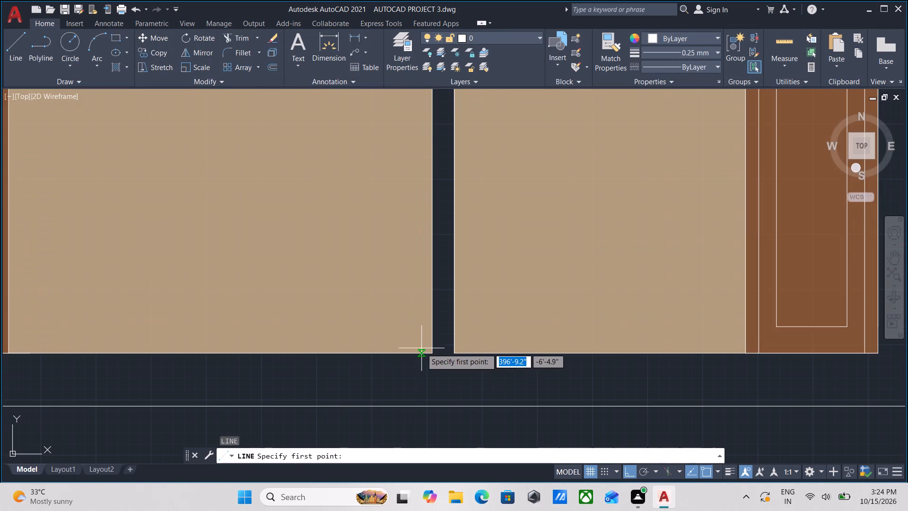
click(436, 354)
click(456, 353)
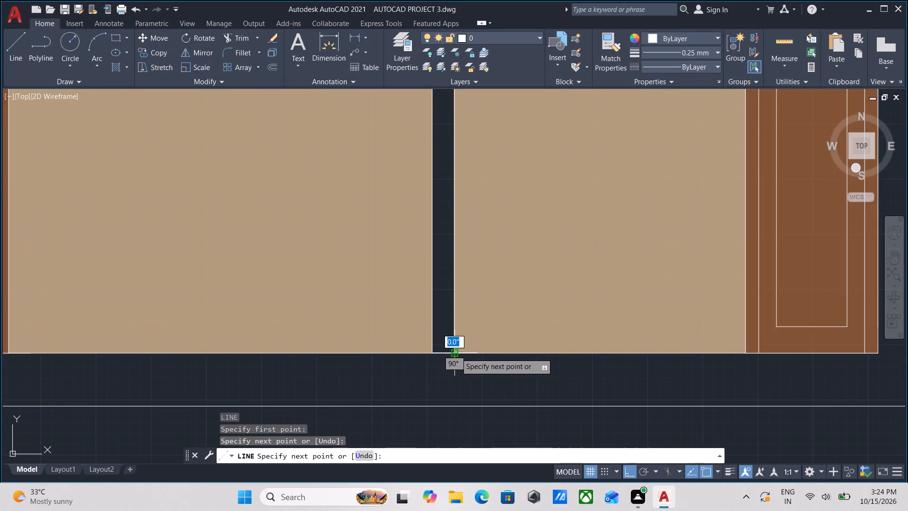
key(Escape)
Fill the narrow vertical gap beside the single-door bay with a solid ByBlock hatch at transparency 18.
scroll(451, 302, down, 1)
middle_drag(451, 303, 433, 400)
scroll(439, 303, down, 1)
middle_drag(439, 303, 437, 350)
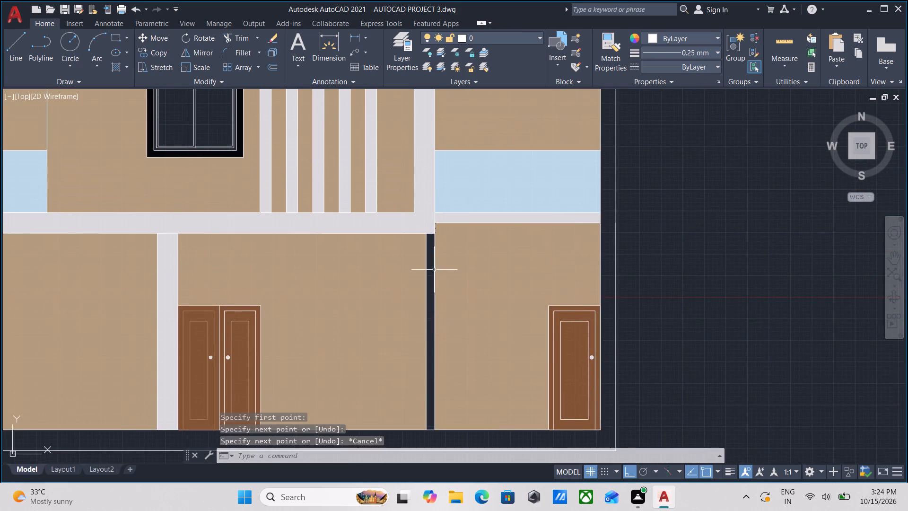
scroll(434, 268, up, 2)
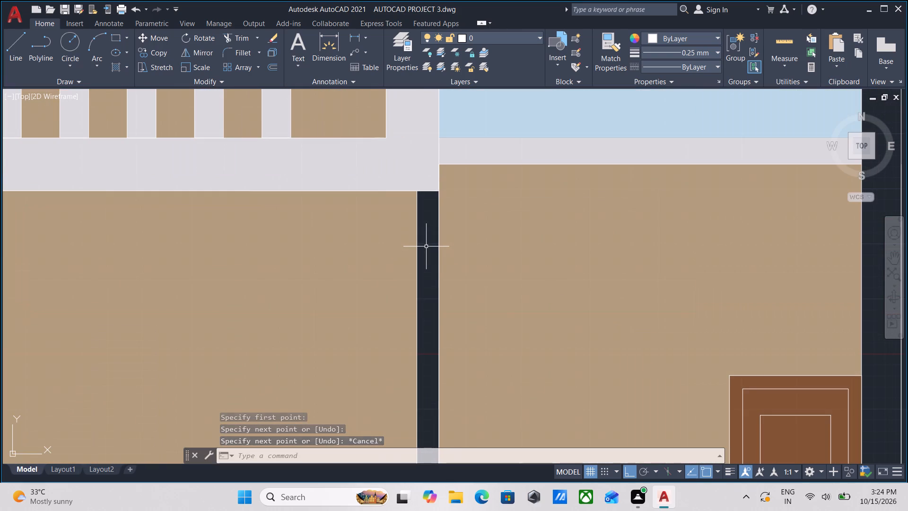
key(h)
key(Return)
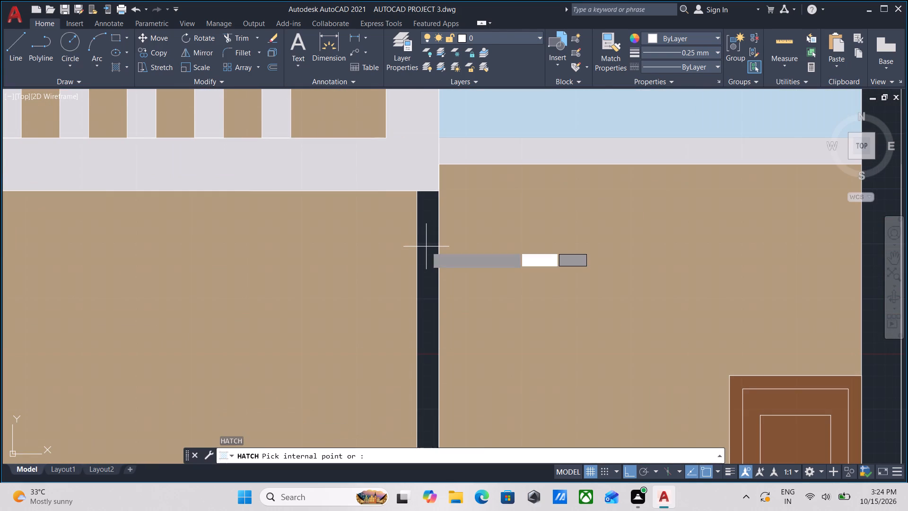
click(426, 247)
scroll(426, 247, down, 3)
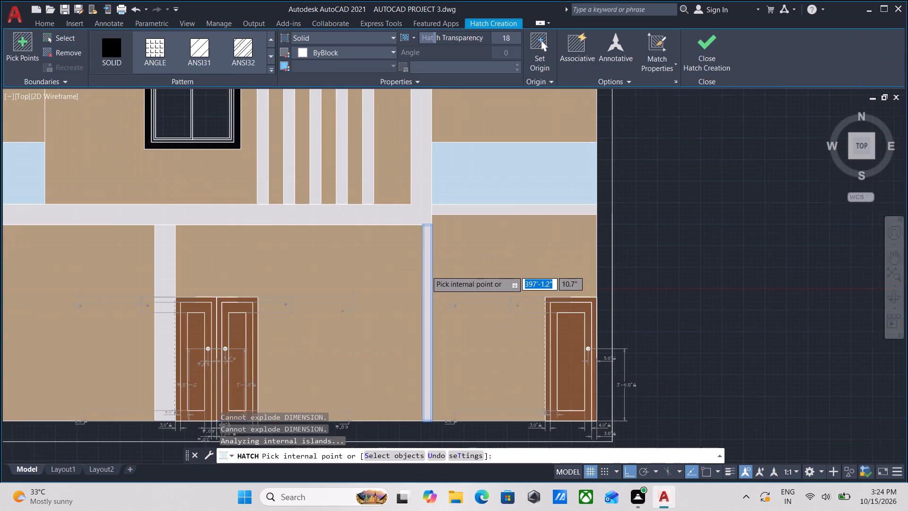
scroll(426, 271, down, 1)
click(702, 66)
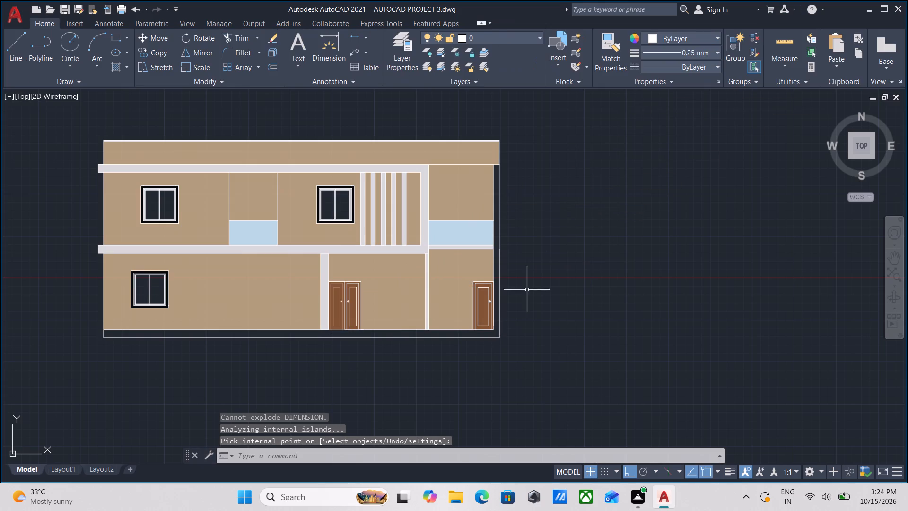
Fill the base strip and the outer right edge strip of the elevation with a solid 210,180,140 hatch at transparency 18.
scroll(460, 322, up, 2)
middle_drag(574, 278, 573, 308)
scroll(564, 260, down, 1)
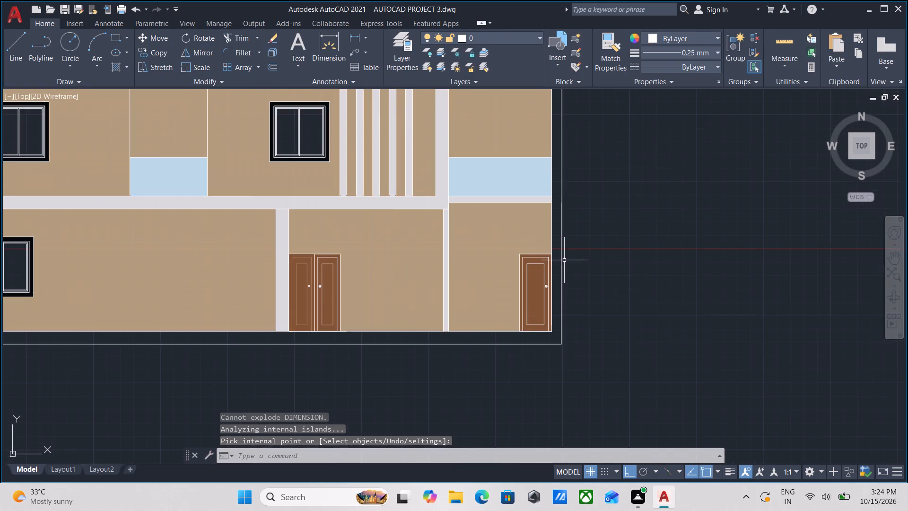
middle_drag(564, 260, 569, 237)
middle_drag(563, 279, 564, 300)
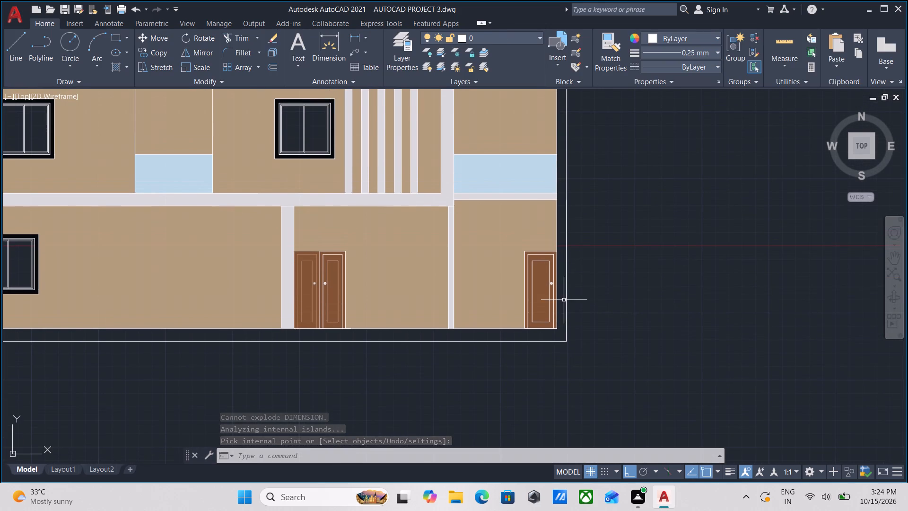
scroll(574, 290, down, 1)
middle_drag(574, 290, 575, 323)
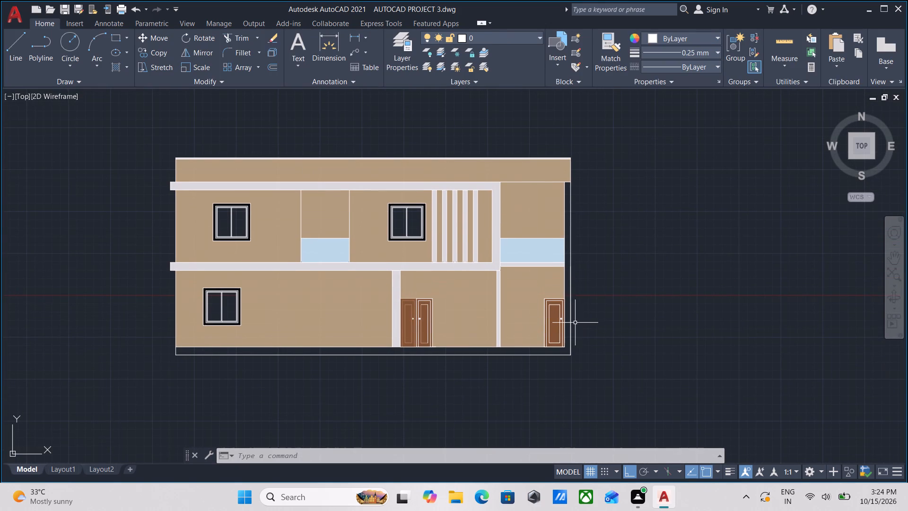
key(h)
key(Return)
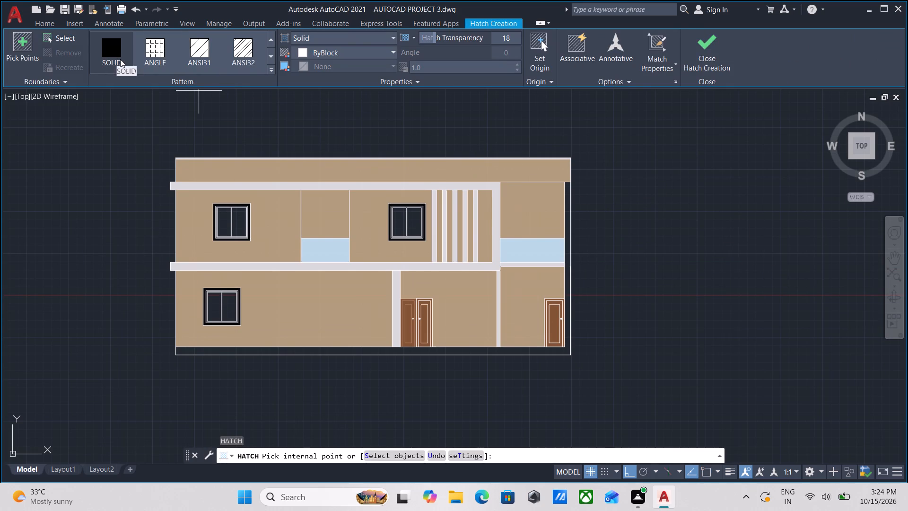
click(304, 37)
click(309, 37)
click(332, 50)
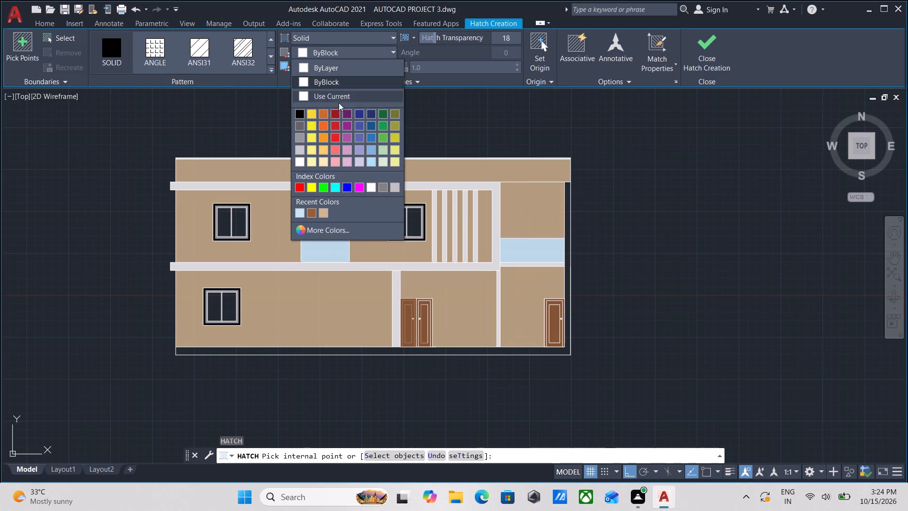
click(323, 214)
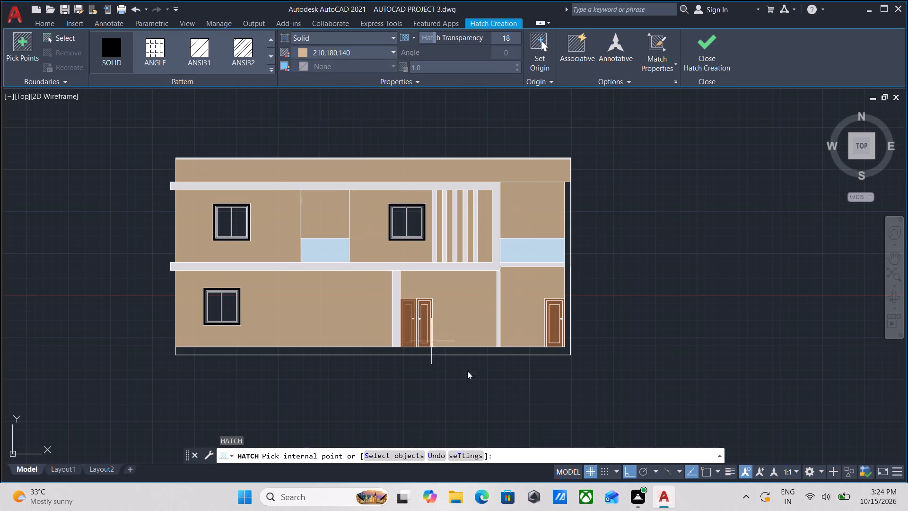
click(318, 353)
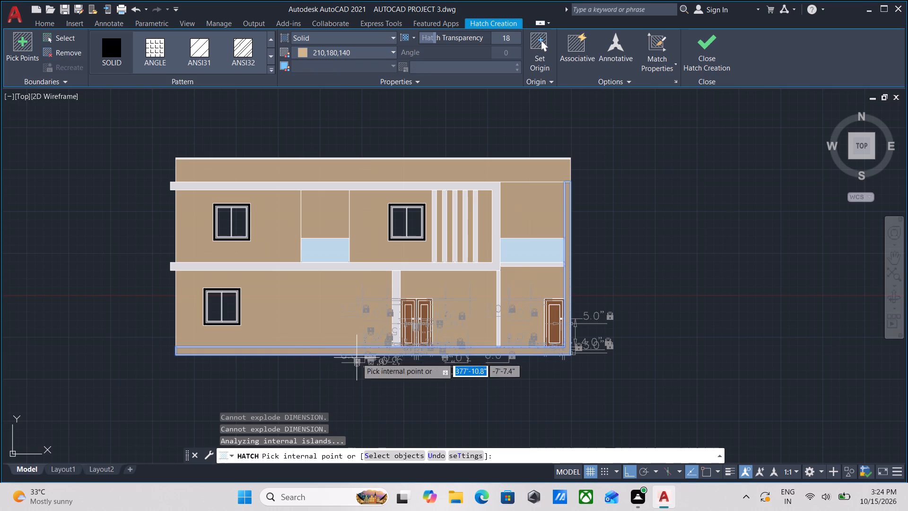
click(715, 52)
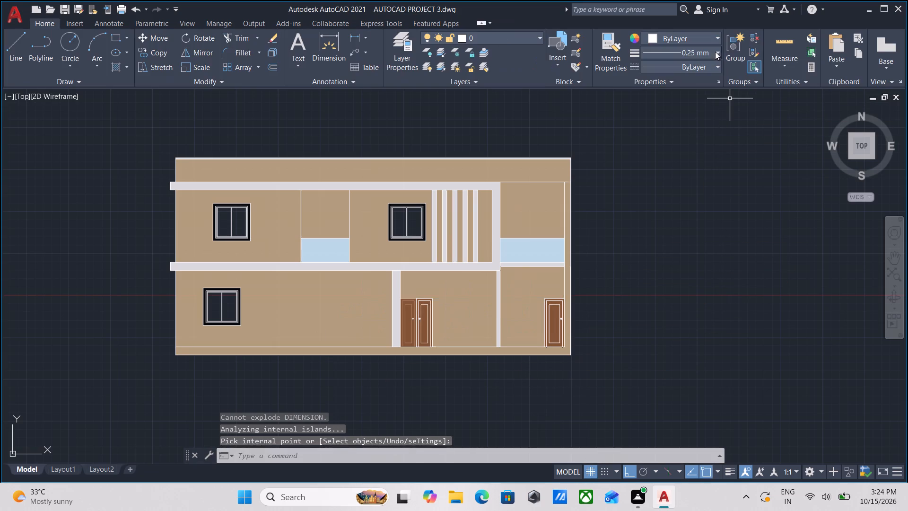
Examine the colouring of the whole front elevation, both close up around the balcony, doors and base and as a whole.
scroll(383, 365, up, 2)
scroll(489, 379, down, 2)
middle_drag(489, 379, 354, 448)
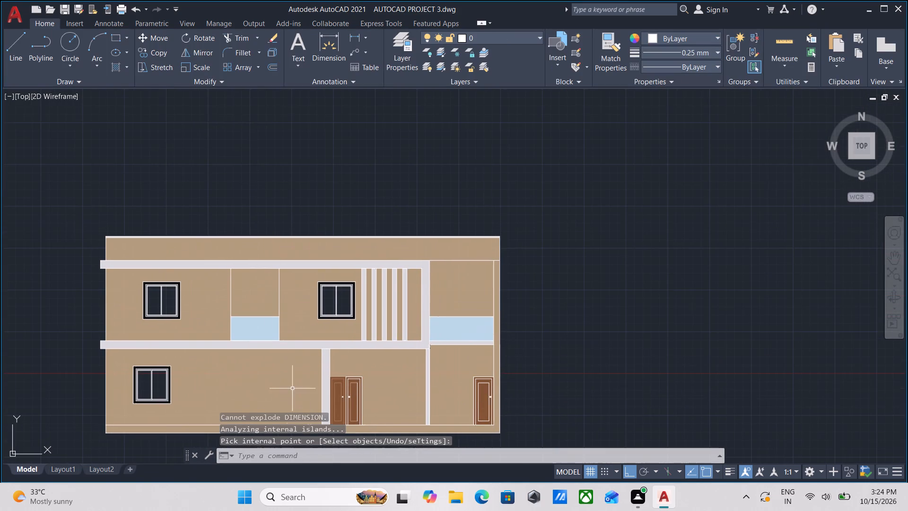
scroll(261, 318, up, 1)
scroll(641, 276, down, 1)
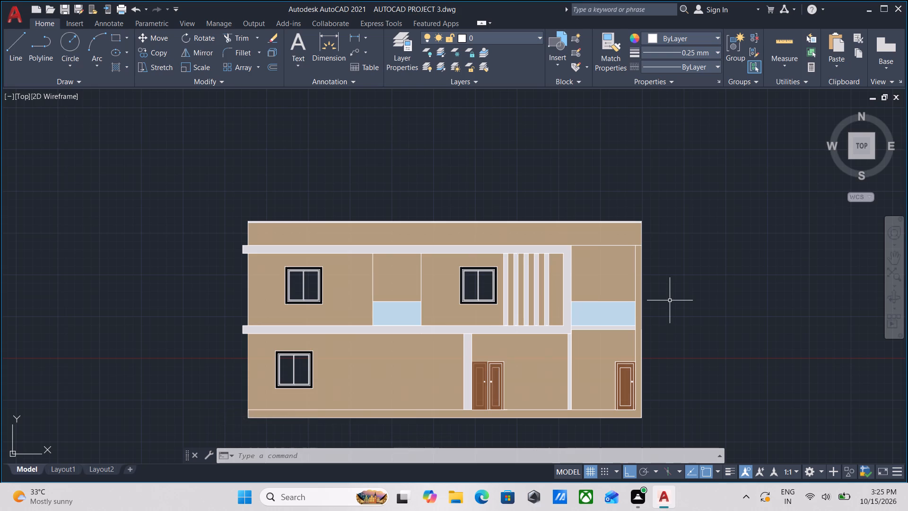
scroll(668, 301, up, 3)
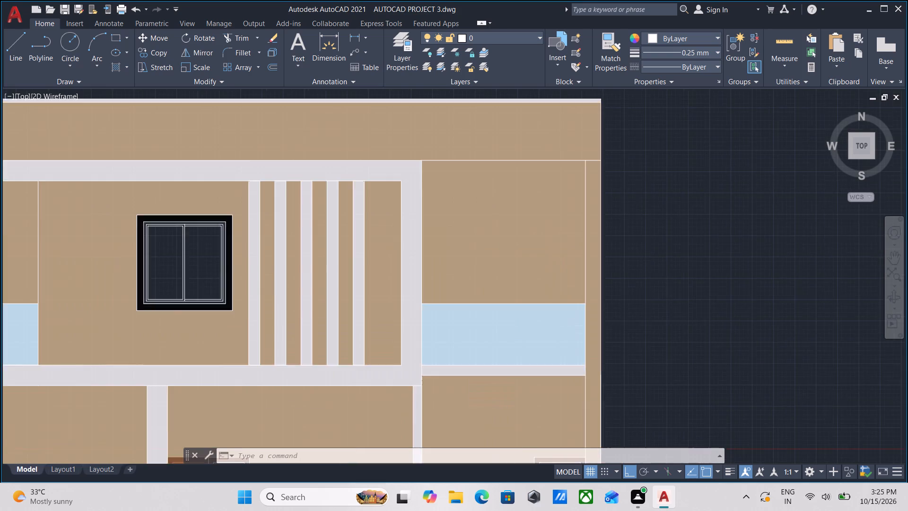
scroll(668, 300, down, 2)
middle_drag(668, 300, 634, 282)
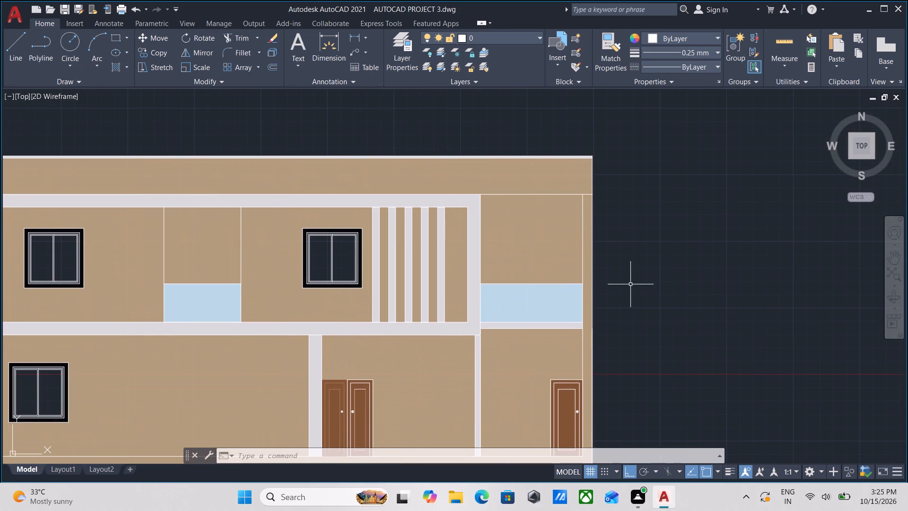
scroll(664, 311, down, 2)
middle_drag(664, 311, 559, 256)
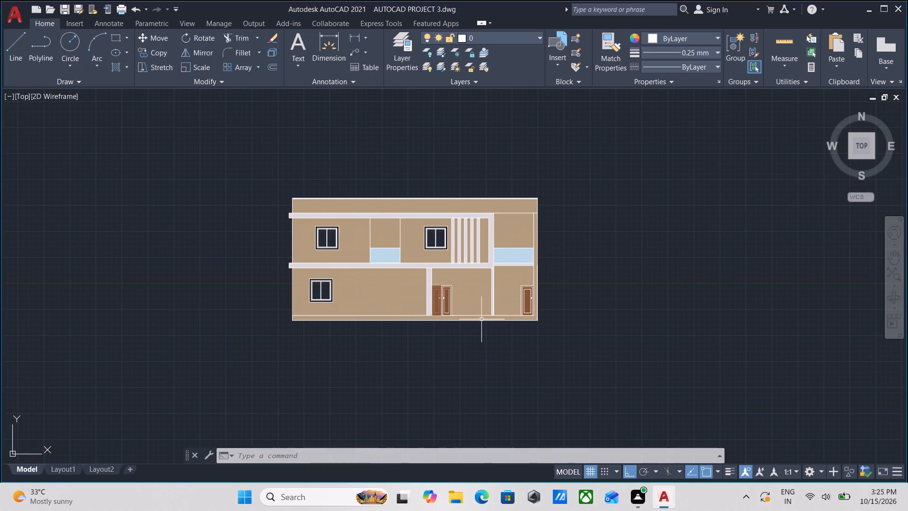
scroll(317, 339, up, 2)
scroll(274, 312, down, 1)
middle_drag(325, 327, 154, 330)
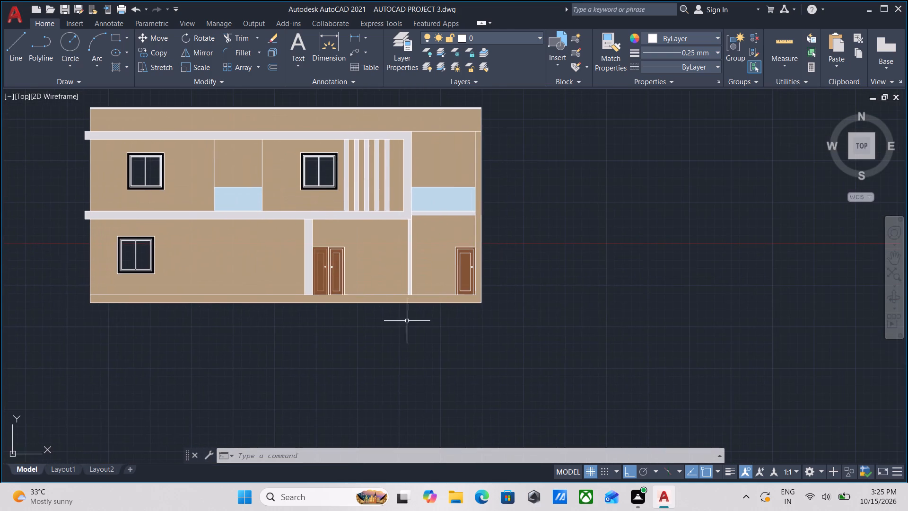
scroll(450, 300, up, 1)
middle_drag(599, 311, 601, 348)
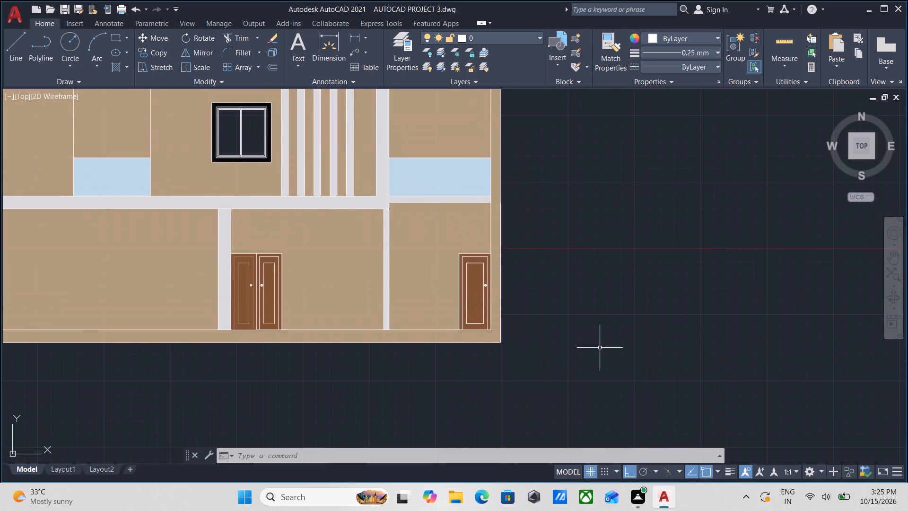
scroll(599, 339, down, 1)
middle_drag(599, 341, 595, 370)
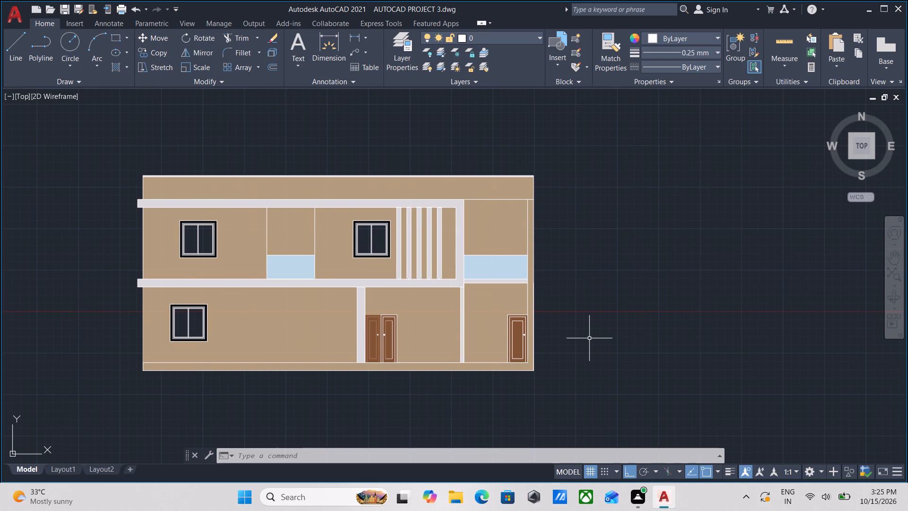
middle_drag(589, 338, 582, 385)
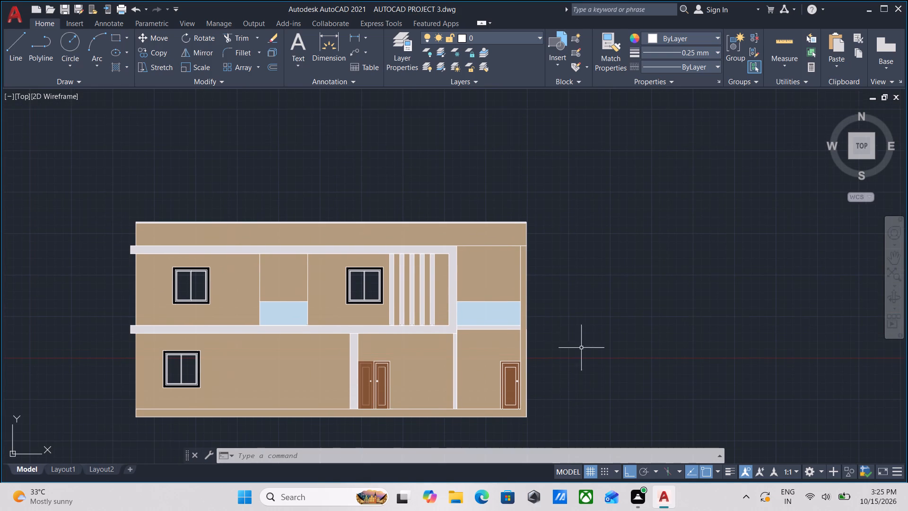
middle_drag(581, 331, 587, 315)
scroll(587, 315, down, 1)
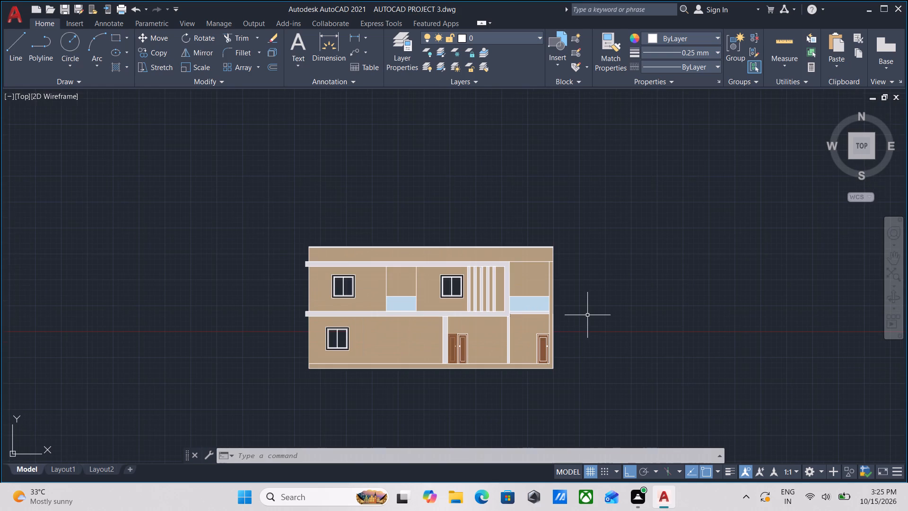
middle_drag(590, 309, 598, 301)
scroll(601, 298, down, 2)
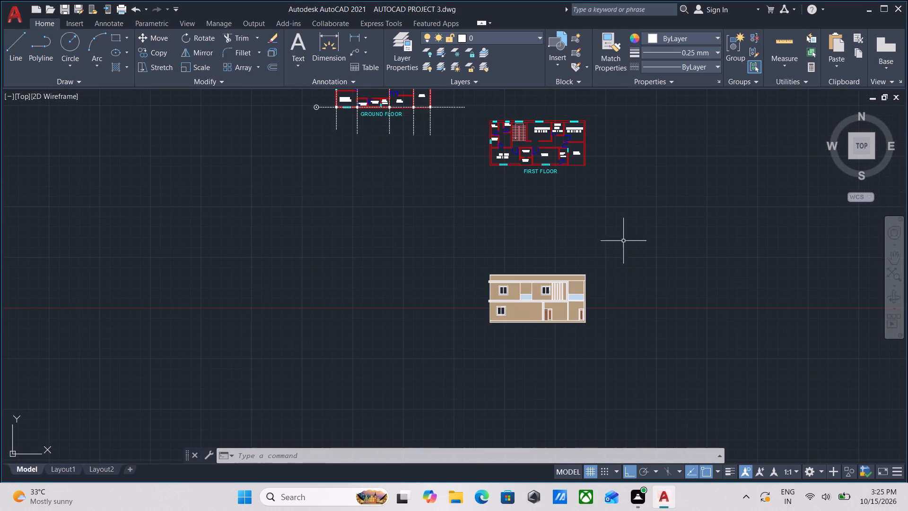
Look over the ground floor and first floor plans and their placement relative to the front elevation.
scroll(603, 203, up, 2)
middle_drag(565, 202, 515, 365)
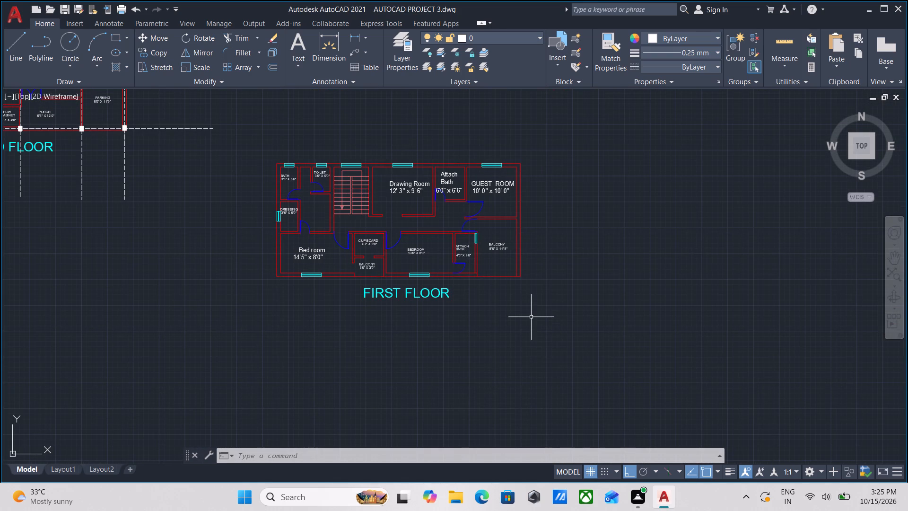
scroll(531, 317, down, 1)
middle_drag(531, 317, 529, 342)
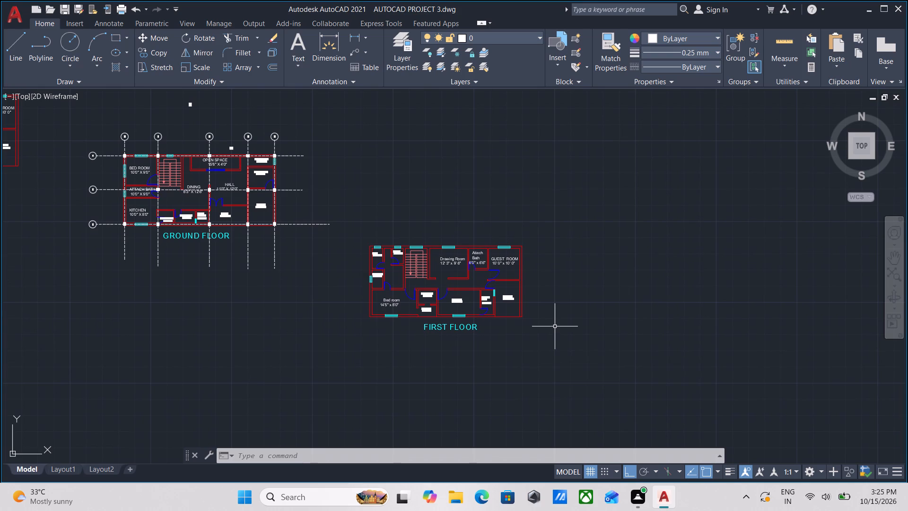
scroll(555, 326, down, 2)
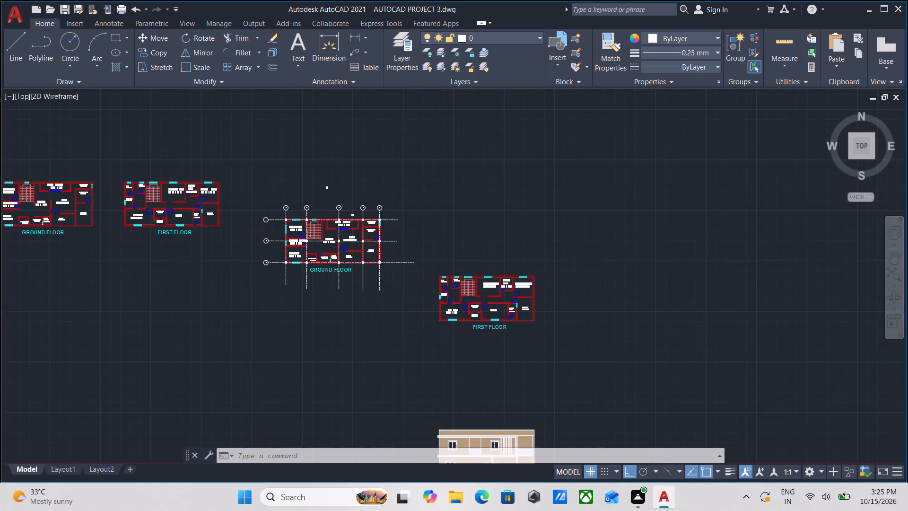
scroll(555, 326, up, 2)
middle_drag(363, 319, 547, 352)
middle_drag(286, 336, 352, 385)
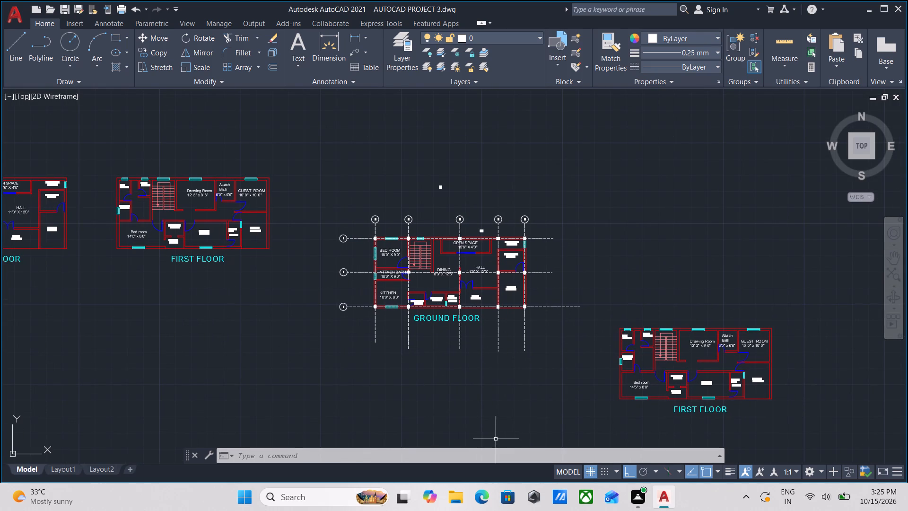
middle_drag(464, 394, 457, 350)
middle_drag(341, 359, 550, 371)
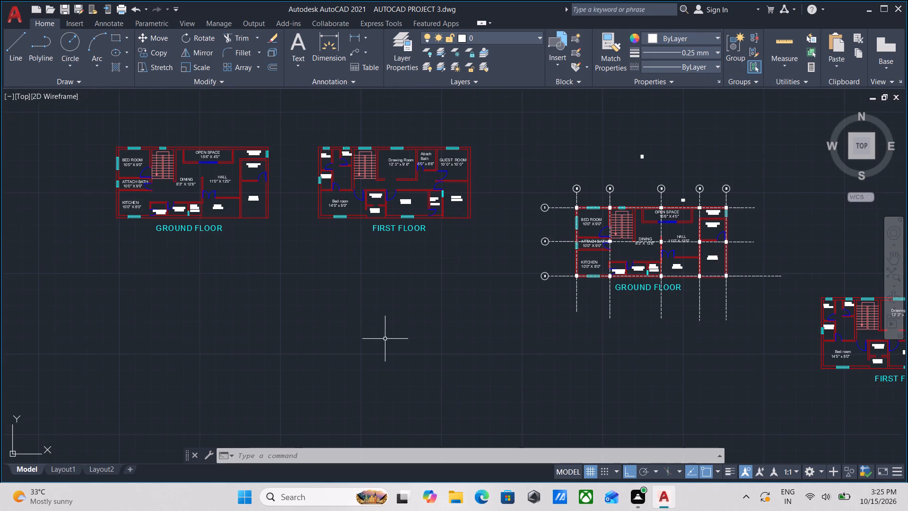
middle_drag(385, 339, 410, 368)
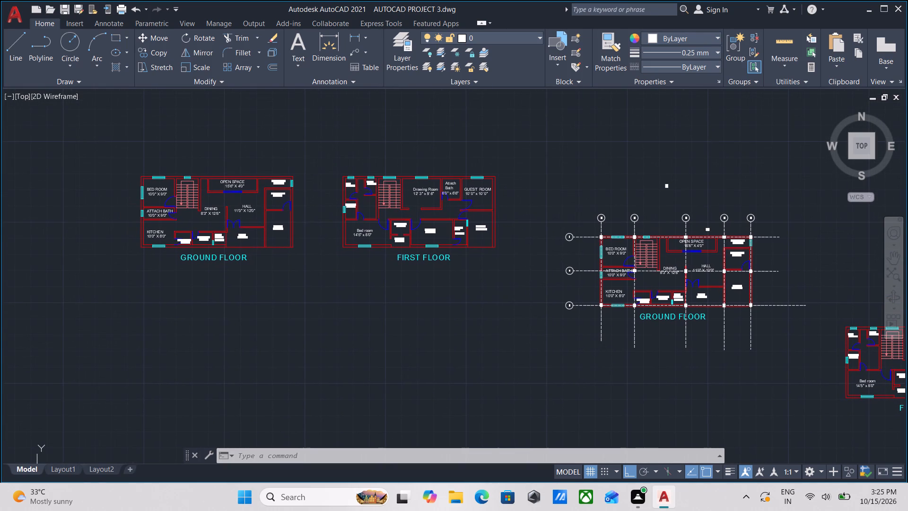
scroll(410, 368, down, 2)
middle_drag(410, 368, 389, 286)
scroll(563, 372, up, 2)
middle_drag(593, 348, 414, 334)
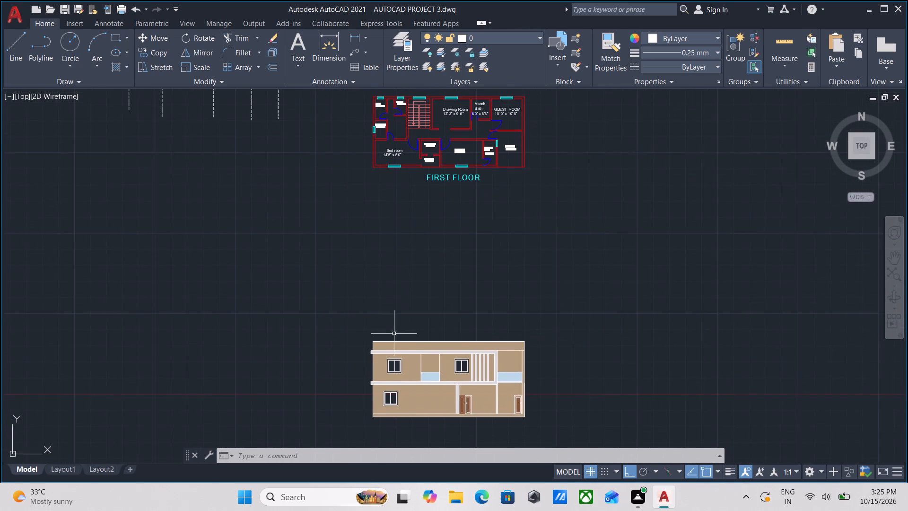
middle_drag(422, 315, 335, 316)
middle_drag(336, 305, 461, 332)
middle_drag(210, 289, 249, 332)
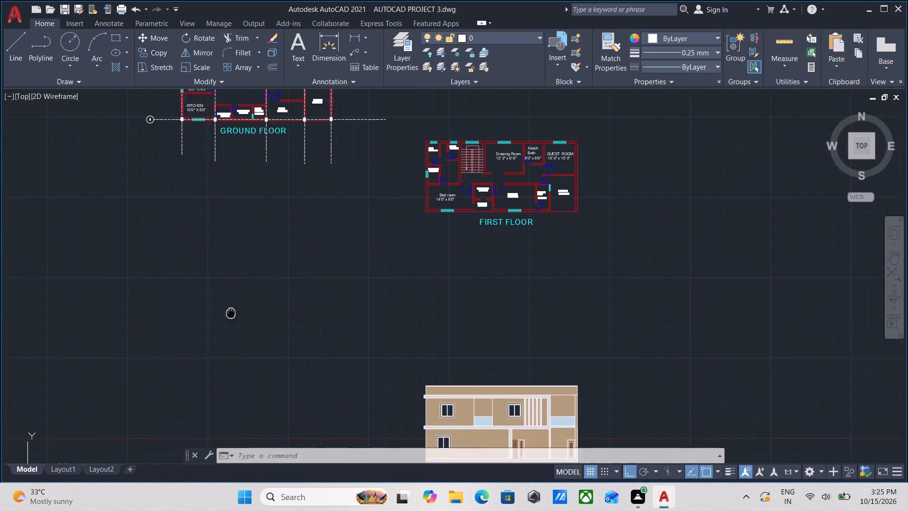
middle_drag(249, 332, 314, 384)
middle_drag(111, 276, 183, 367)
middle_drag(459, 370, 267, 313)
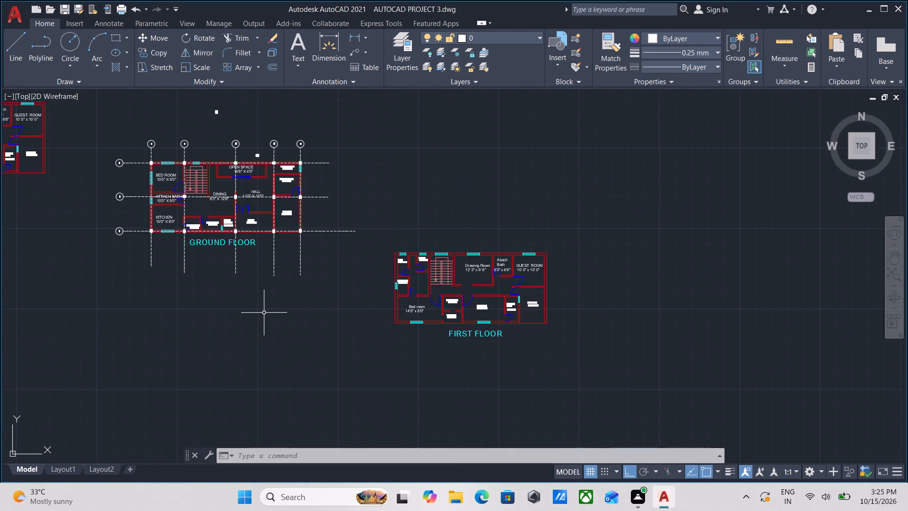
Copy the plain ground floor plan with its title to the empty area right of the first floor plan and coloured front elevation.
scroll(263, 312, down, 1)
middle_drag(230, 317, 388, 357)
middle_drag(100, 273, 158, 298)
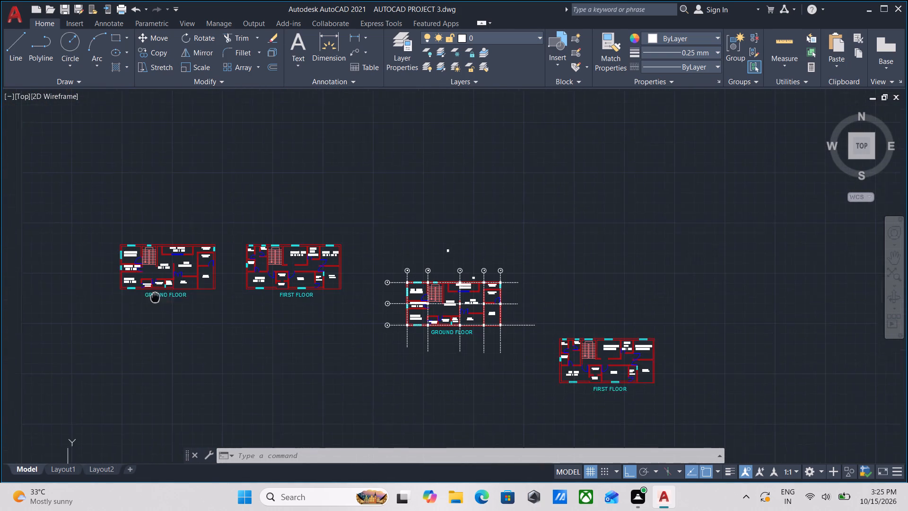
middle_drag(158, 298, 172, 301)
scroll(235, 317, up, 2)
drag(238, 317, 237, 310)
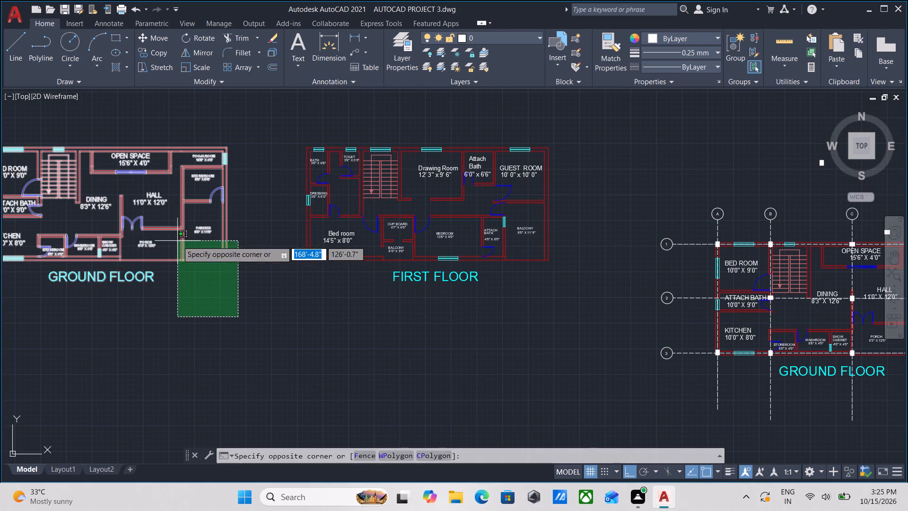
middle_drag(177, 241, 228, 288)
click(31, 176)
middle_drag(183, 229, 192, 226)
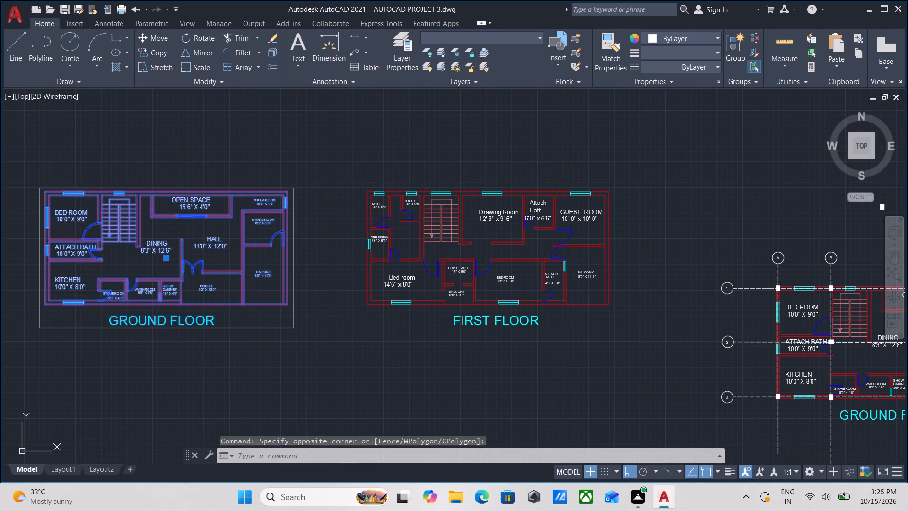
text(co)
key(Return)
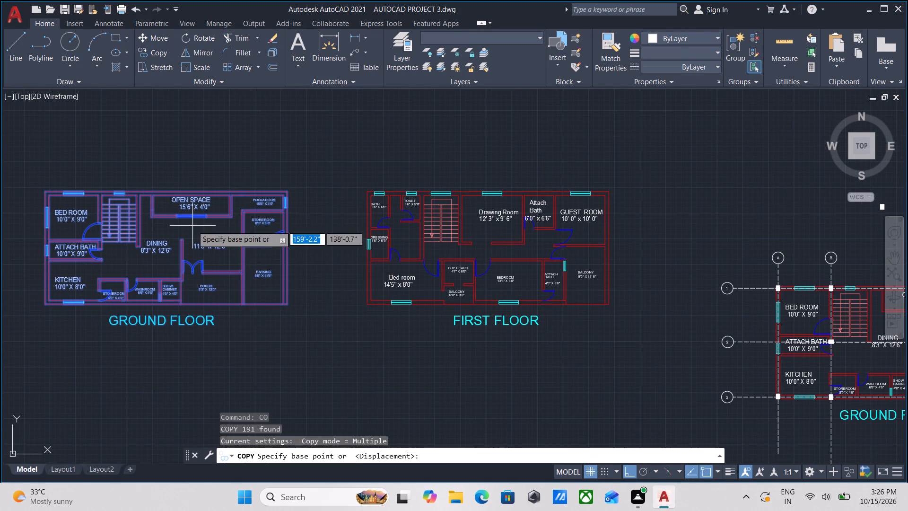
click(284, 306)
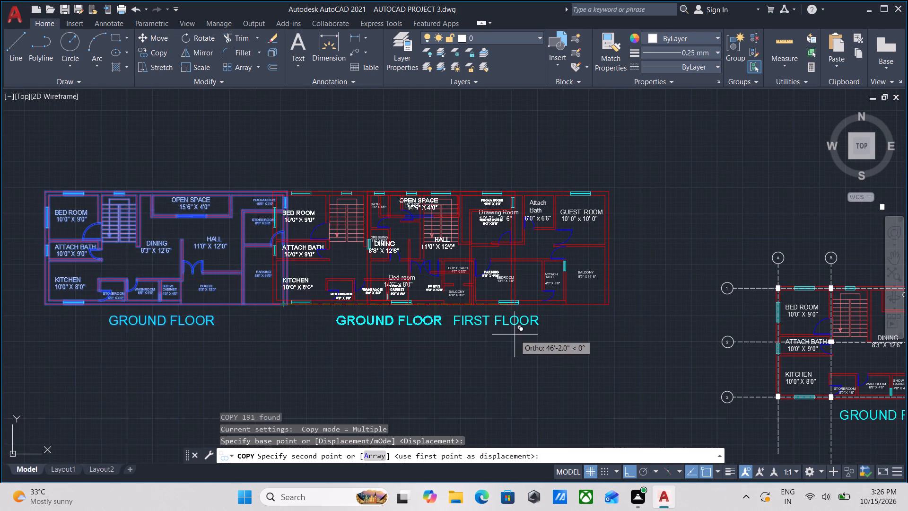
middle_drag(515, 335, 277, 333)
middle_drag(652, 306, 41, 178)
scroll(585, 293, down, 1)
middle_drag(585, 294, 182, 246)
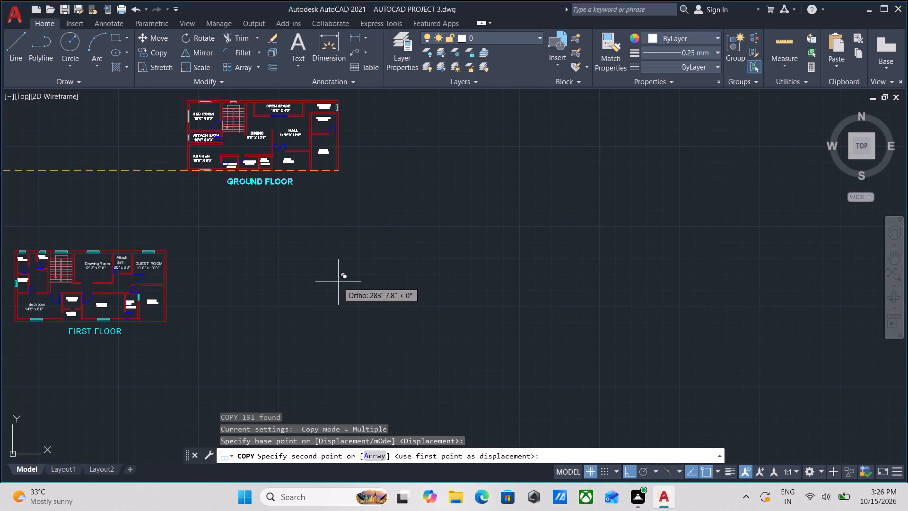
key(F8)
scroll(437, 310, down, 1)
middle_drag(435, 308, 411, 187)
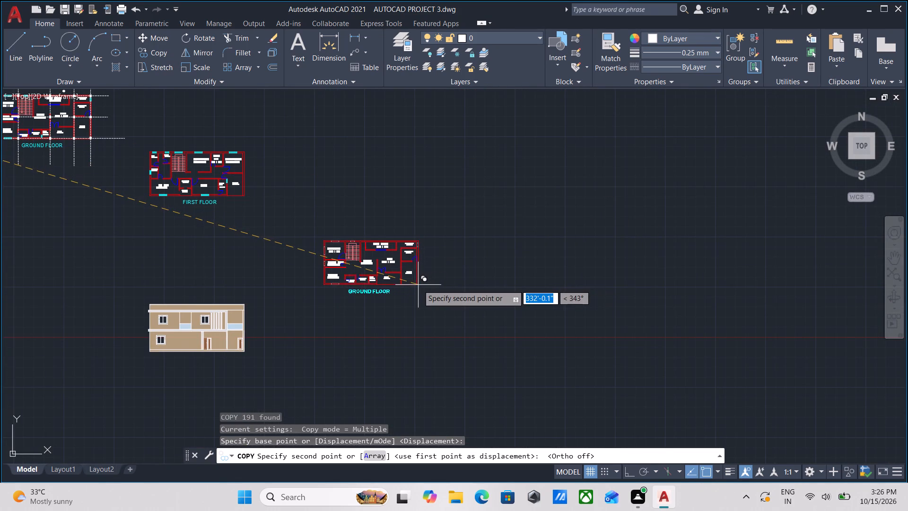
click(418, 285)
scroll(388, 234, up, 2)
key(Escape)
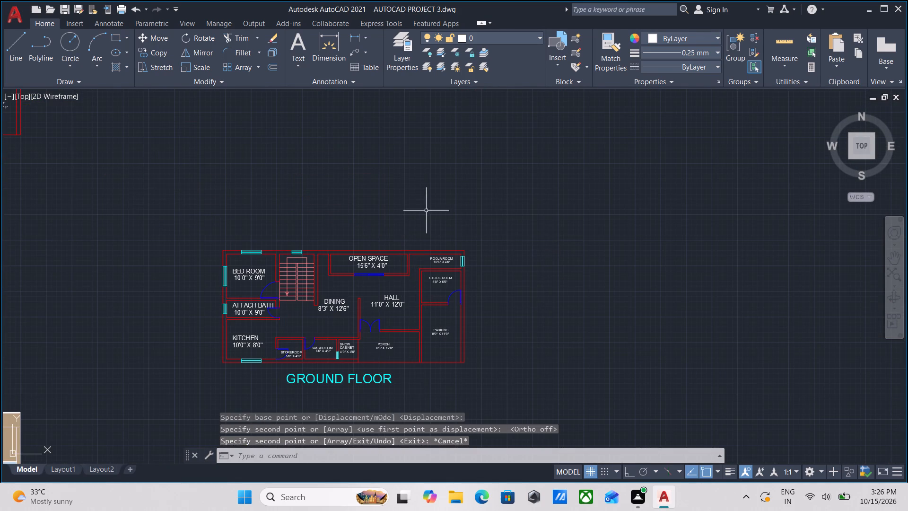
Mirror the copied ground floor plan about a horizontal line through its top outer wall corner, erasing the source objects.
middle_drag(404, 286, 417, 208)
drag(453, 346, 400, 292)
click(380, 253)
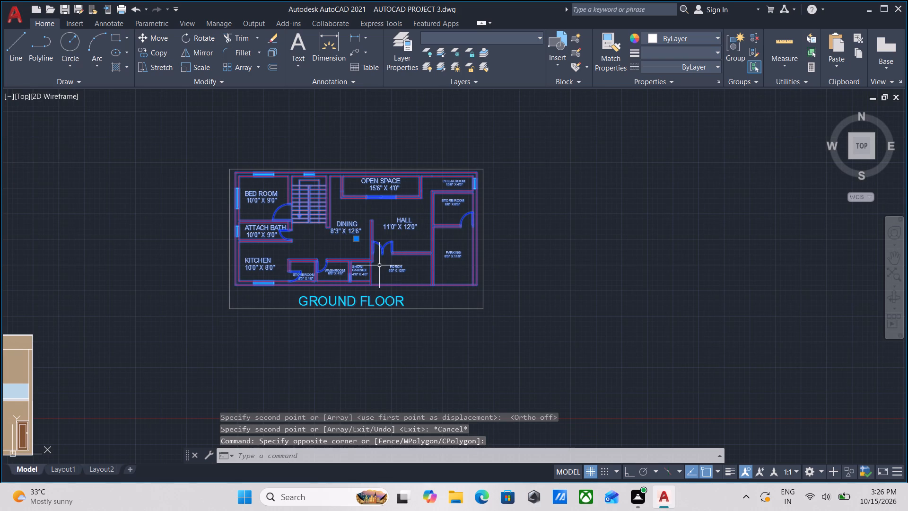
text(mi)
key(Return)
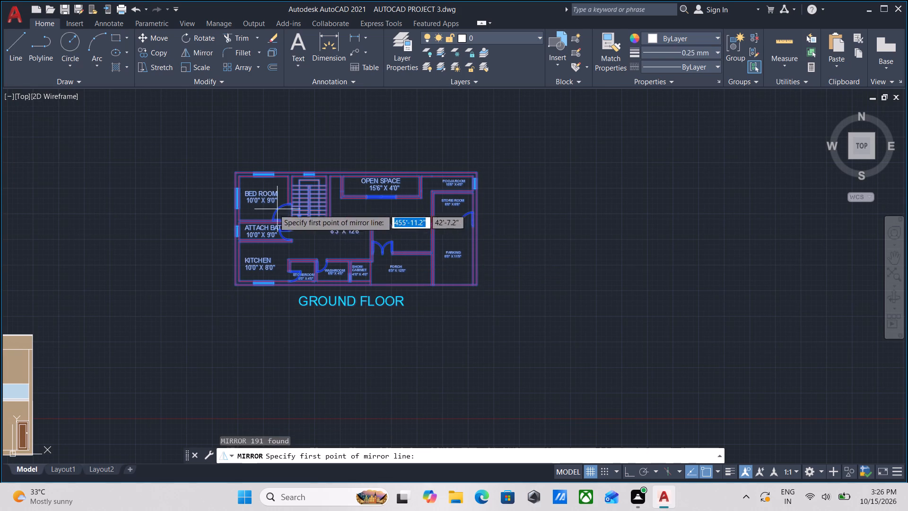
click(233, 170)
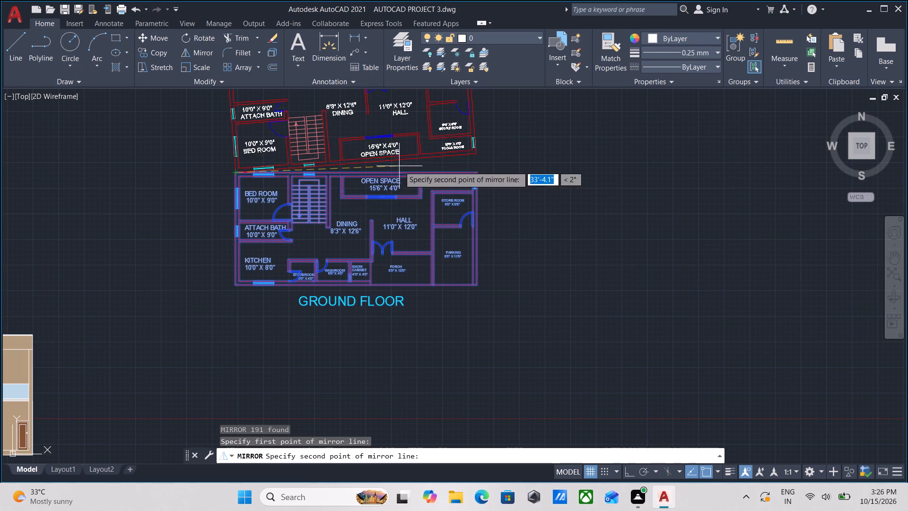
key(F8)
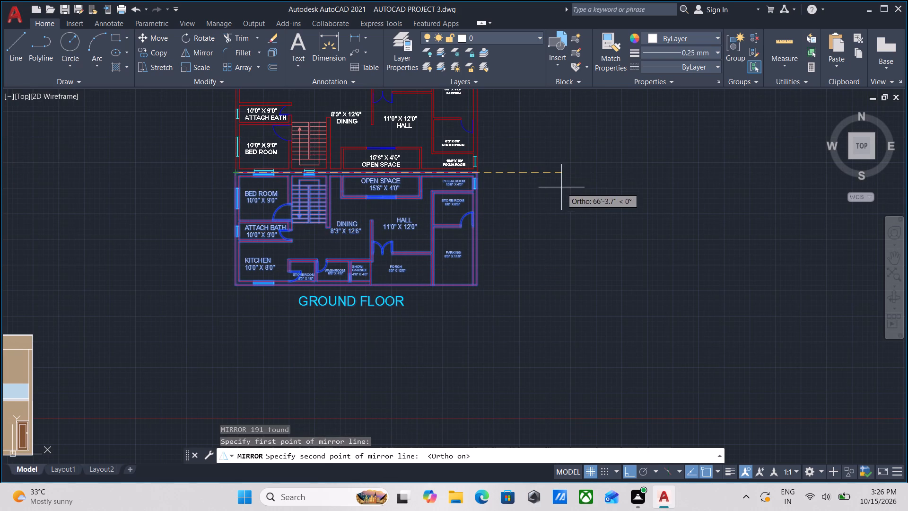
click(561, 187)
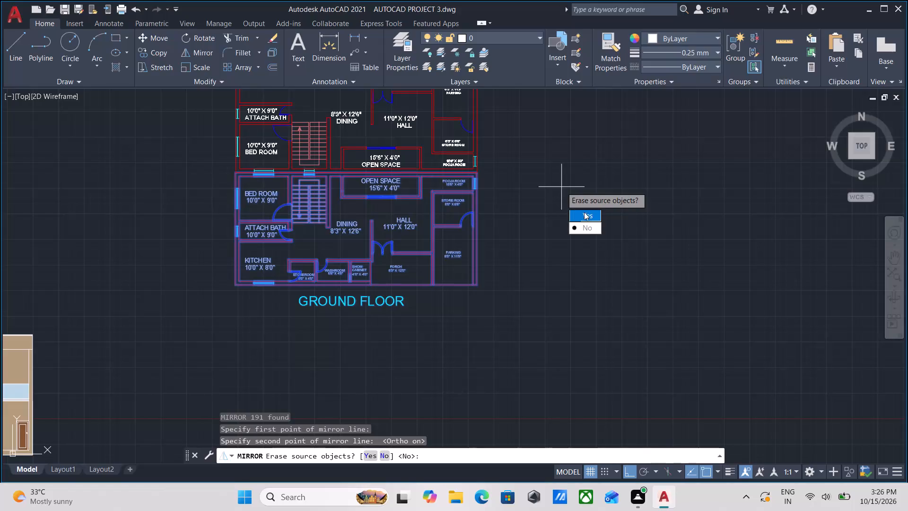
drag(584, 215, 561, 187)
Draw a vertical construction line through the lower-left outer corner of the mirrored plan, beside the bedroom.
middle_drag(225, 246, 308, 292)
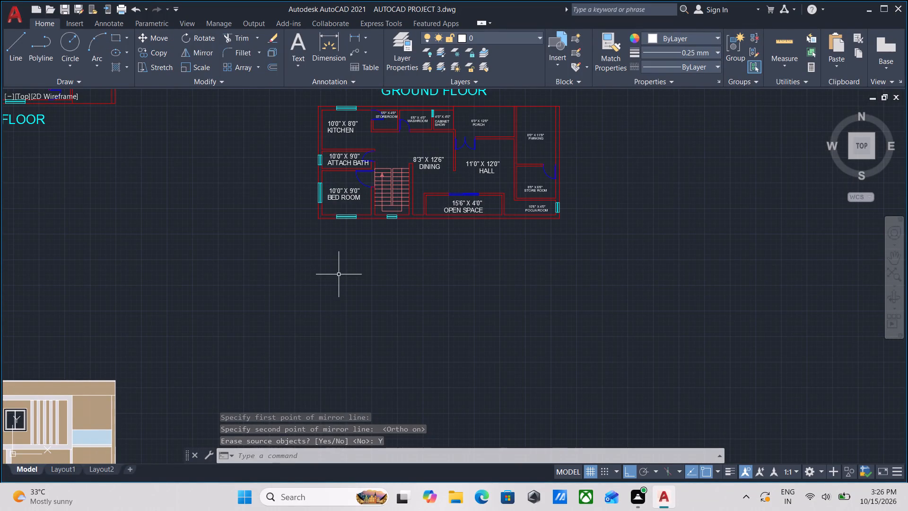
middle_drag(358, 258, 409, 196)
middle_drag(368, 269, 393, 309)
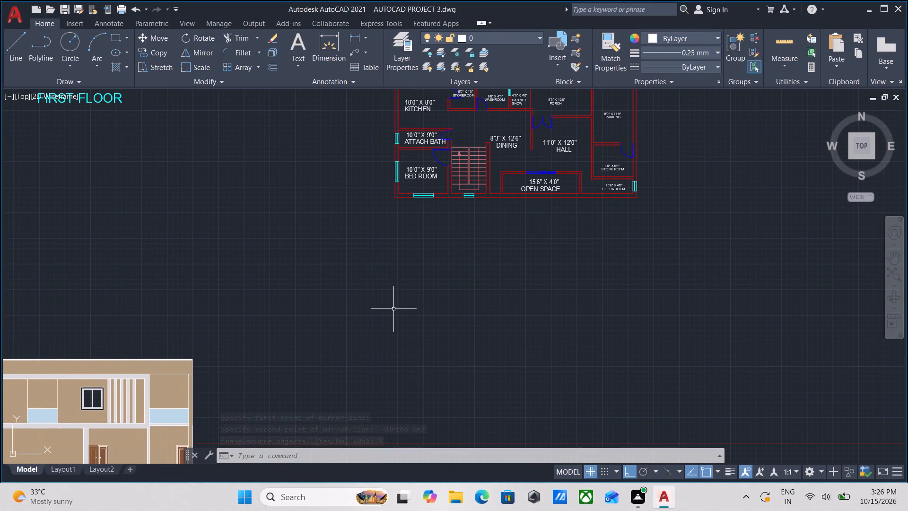
text(xl)
key(Return)
scroll(391, 247, up, 1)
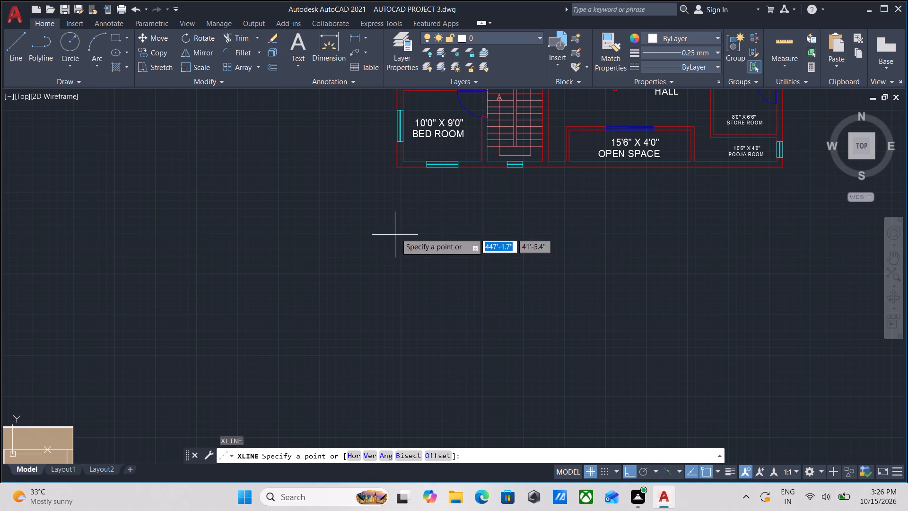
click(394, 166)
middle_drag(402, 319, 400, 209)
scroll(401, 228, down, 2)
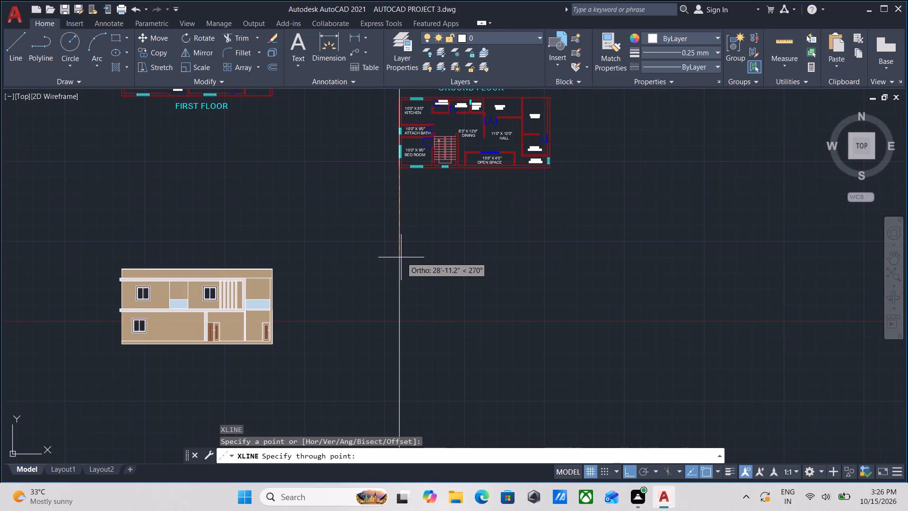
click(400, 275)
key(Escape)
Draw a vertical construction line through the lower-right outer corner of the mirrored plan, beside the pooja room.
middle_drag(471, 260, 445, 312)
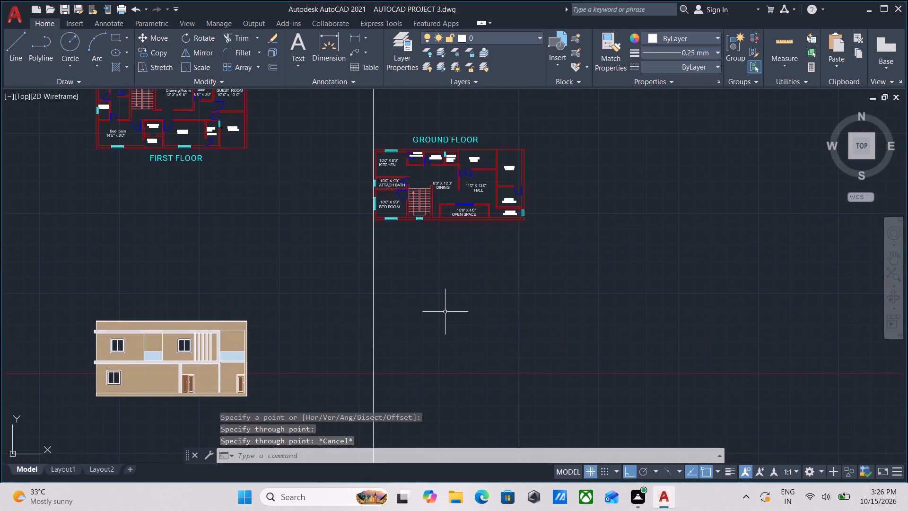
text(xl)
key(Return)
scroll(487, 229, up, 1)
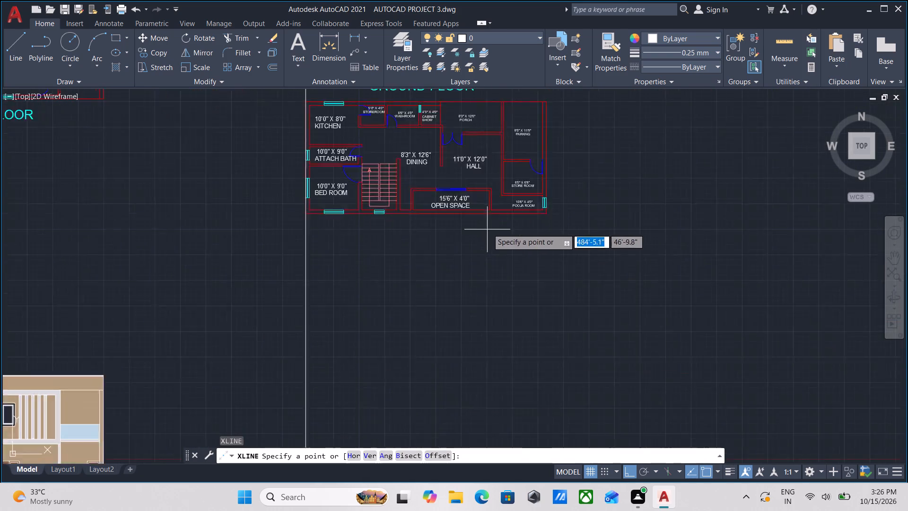
scroll(488, 229, up, 1)
scroll(559, 199, up, 1)
click(594, 203)
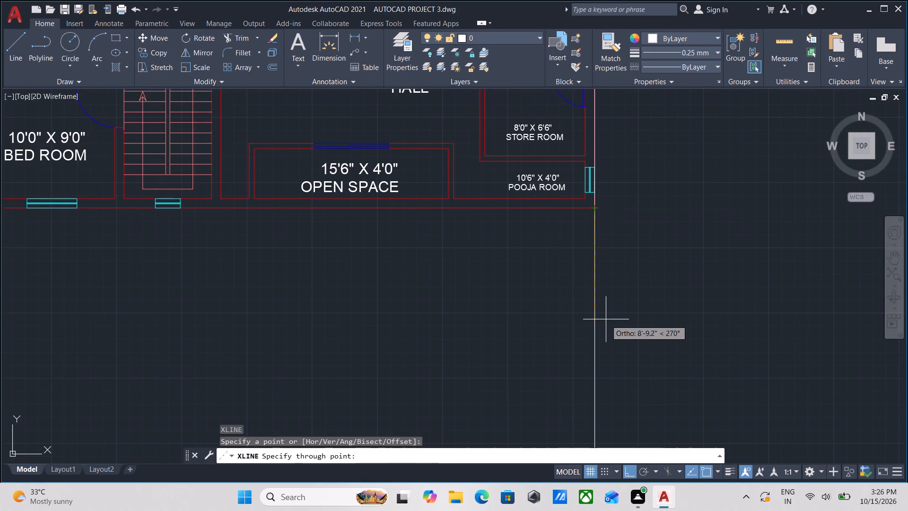
middle_drag(606, 321, 585, 229)
scroll(590, 300, down, 1)
click(591, 307)
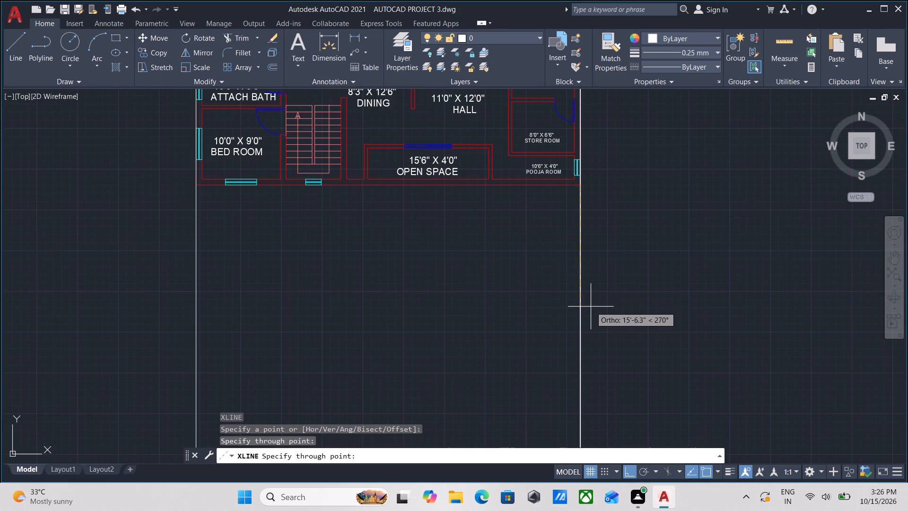
key(Escape)
Draw a vertical construction line through the left edge of the bedroom window in the mirrored plan's bottom wall.
scroll(525, 287, down, 1)
middle_drag(494, 282, 505, 261)
middle_drag(367, 238, 392, 272)
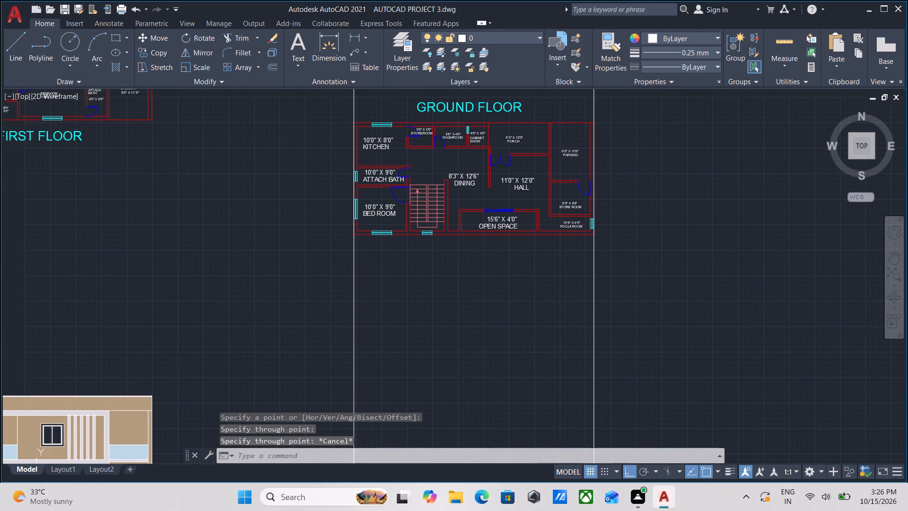
text(xl)
key(Return)
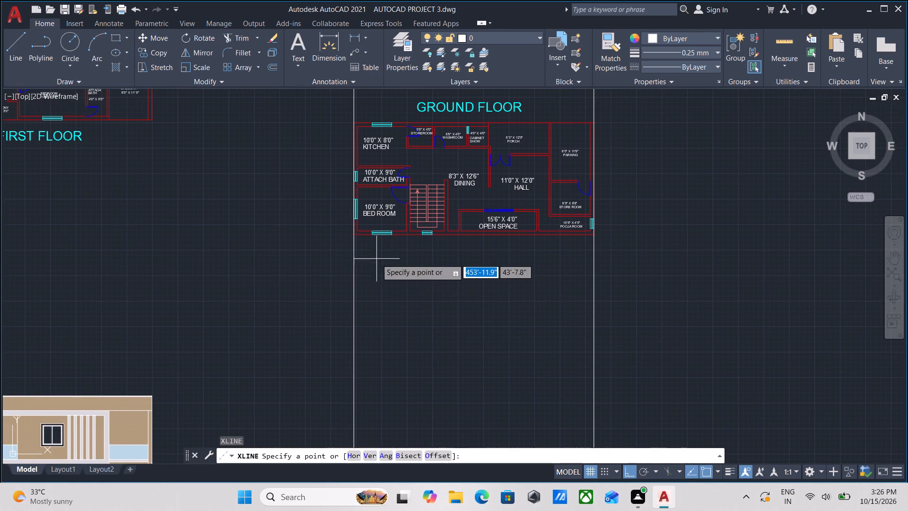
scroll(315, 215, up, 2)
scroll(463, 271, up, 3)
click(445, 240)
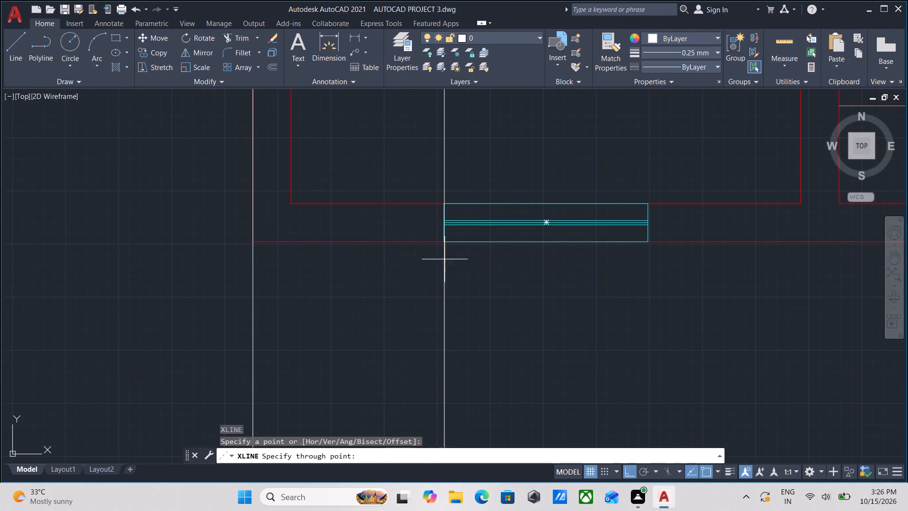
middle_drag(451, 351, 432, 224)
scroll(435, 262, down, 3)
click(429, 316)
key(Escape)
Draw a vertical construction line through the right edge of the bedroom window in the bottom wall.
scroll(485, 301, down, 1)
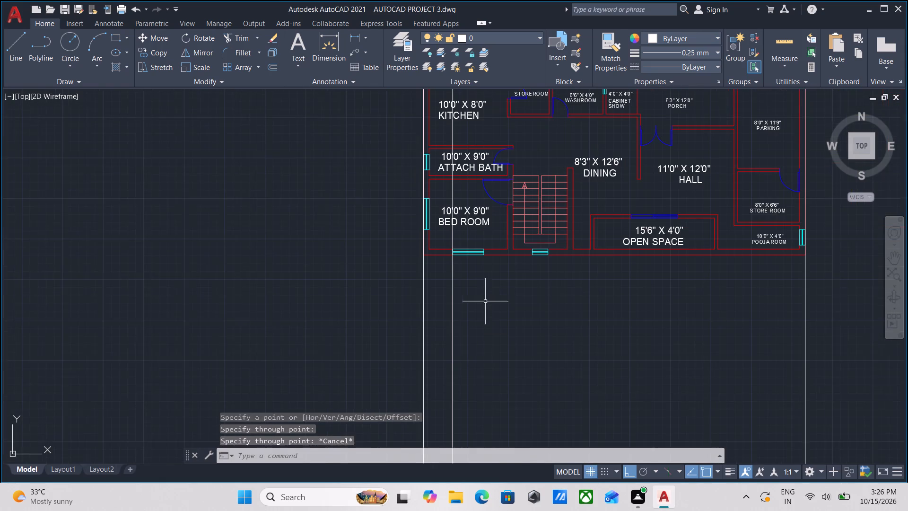
middle_drag(485, 301, 473, 300)
text(xl)
key(Return)
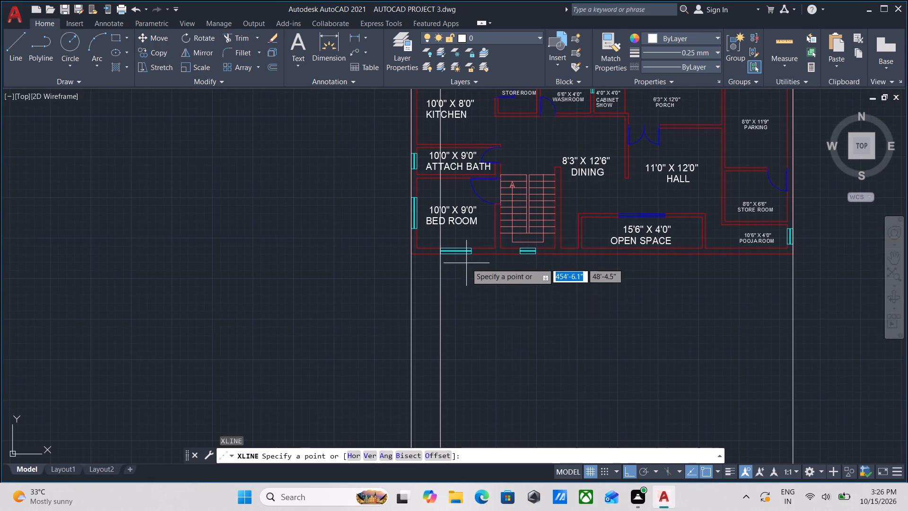
scroll(466, 260, up, 4)
click(485, 218)
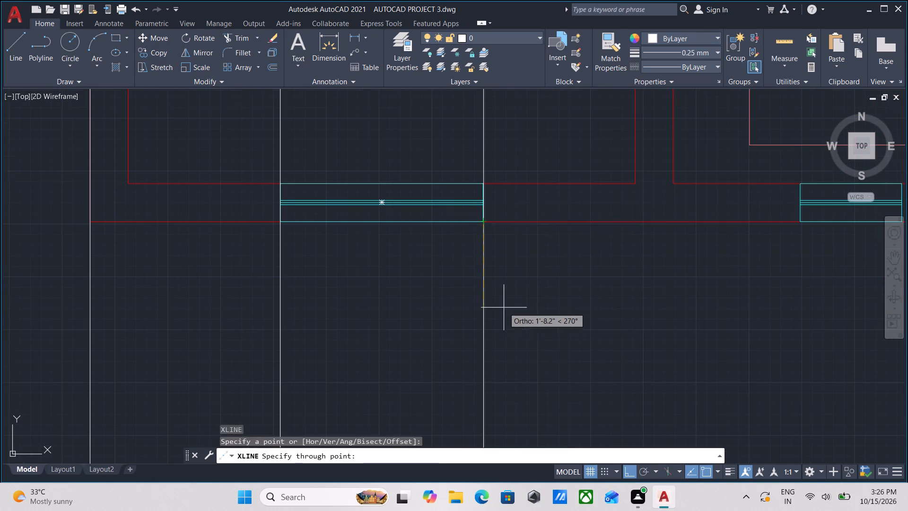
scroll(504, 308, down, 1)
middle_drag(504, 308, 456, 241)
scroll(461, 246, down, 2)
click(463, 284)
key(Escape)
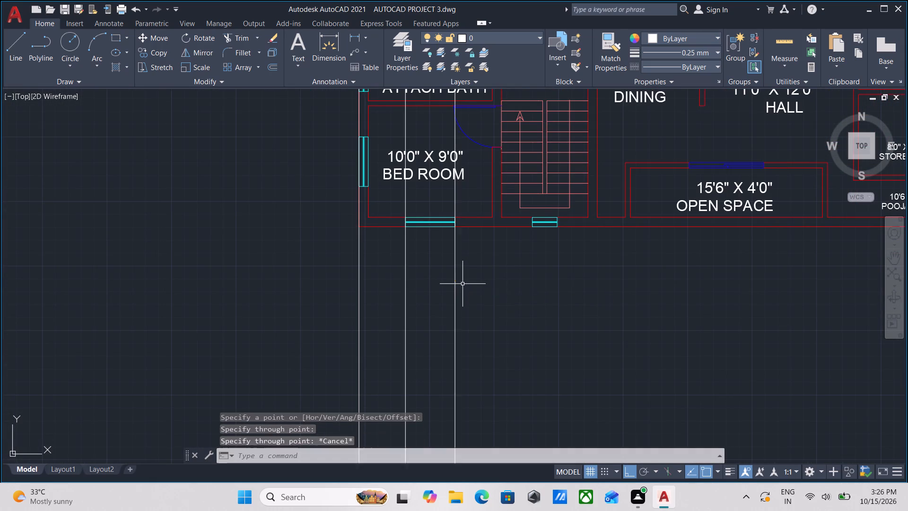
Draw a vertical construction line through the left edge of the staircase window in the bottom wall.
scroll(463, 284, down, 3)
middle_drag(473, 286, 430, 250)
scroll(463, 231, up, 2)
middle_drag(453, 262, 466, 249)
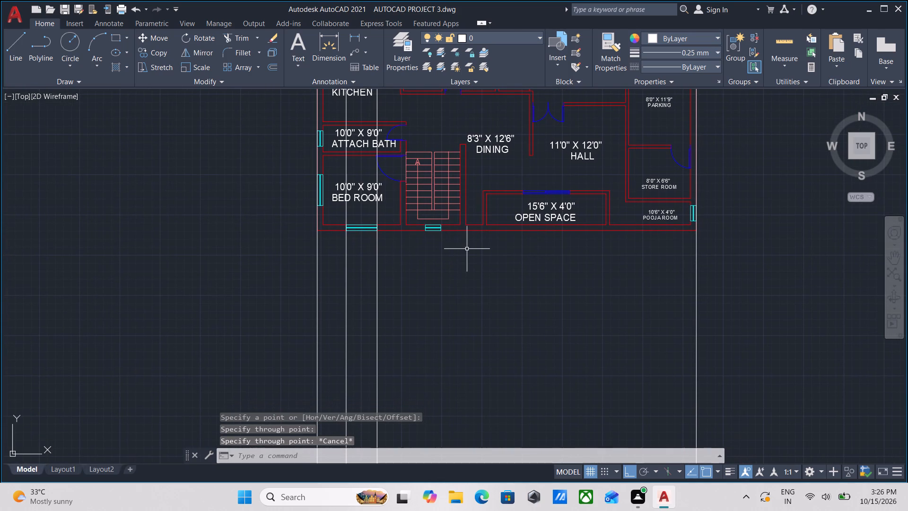
text(xl)
key(Return)
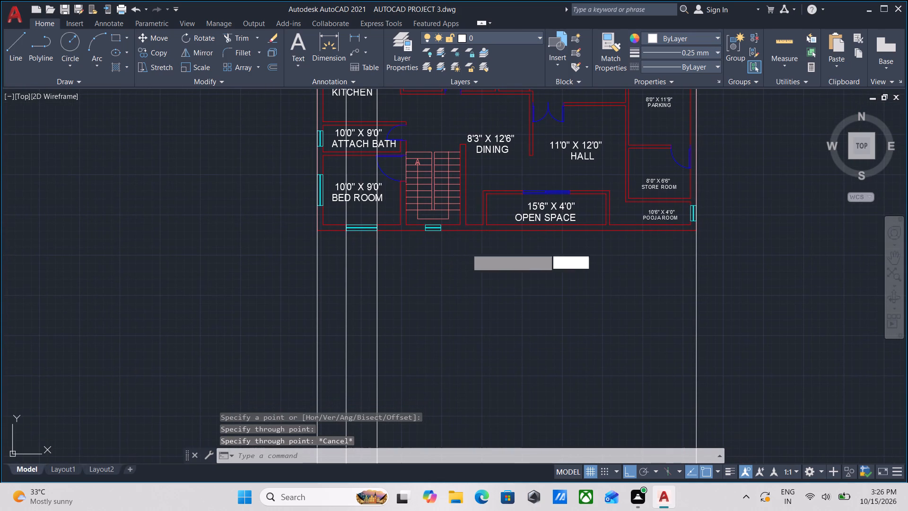
scroll(431, 240, up, 3)
click(407, 200)
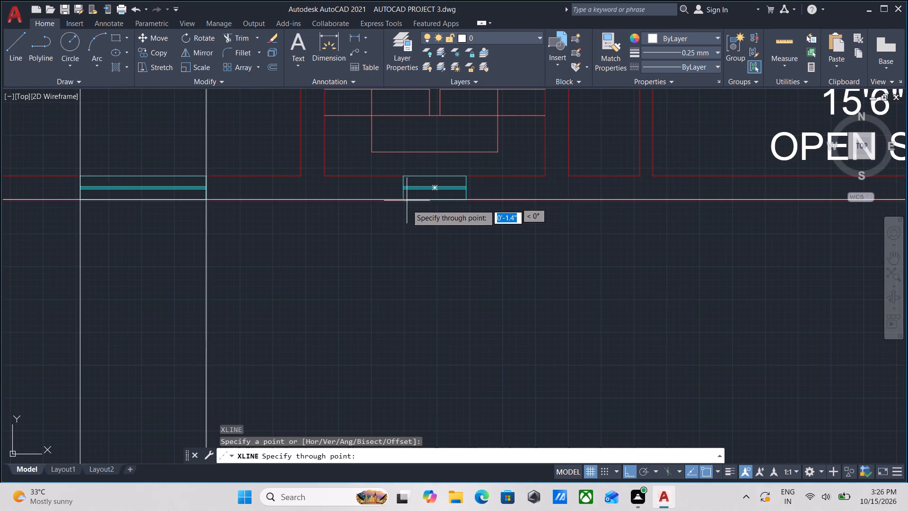
middle_drag(417, 325, 405, 243)
click(403, 315)
scroll(403, 315, down, 2)
key(Escape)
Draw a vertical construction line through the right edge of the staircase window in the bottom wall.
middle_drag(407, 291, 408, 329)
text(xl)
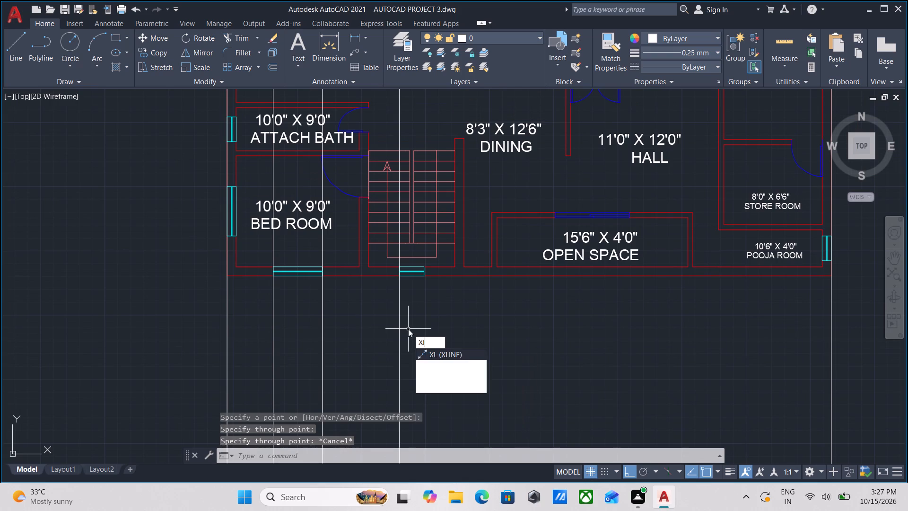
key(Return)
scroll(408, 305, up, 2)
scroll(426, 254, up, 1)
click(457, 243)
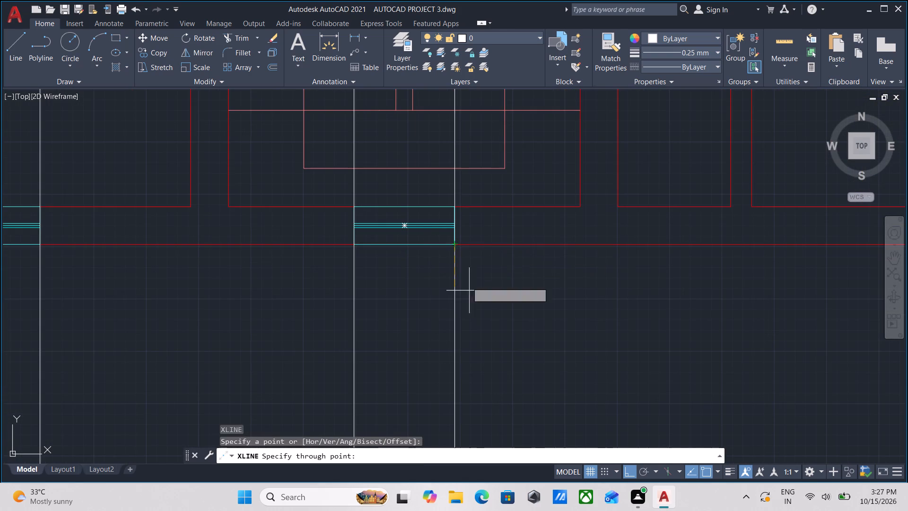
scroll(478, 355, down, 1)
middle_drag(478, 355, 471, 290)
click(476, 344)
scroll(476, 344, down, 3)
key(Escape)
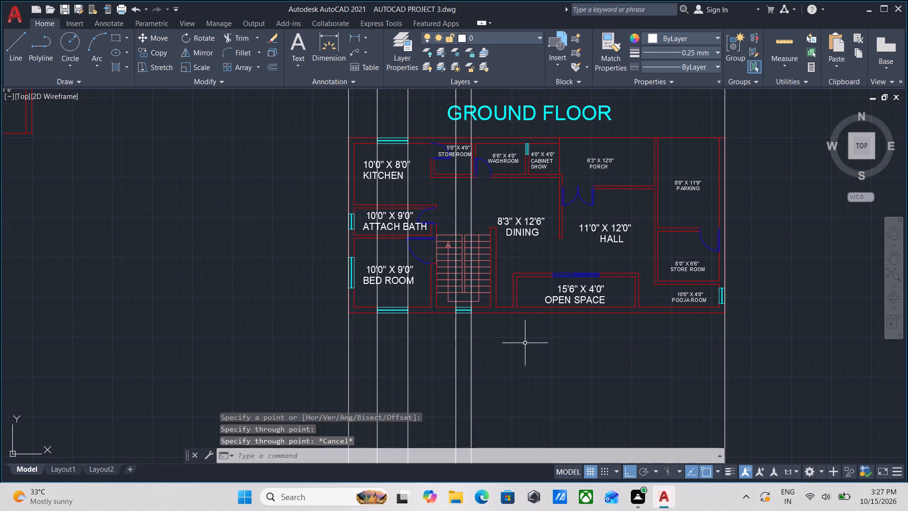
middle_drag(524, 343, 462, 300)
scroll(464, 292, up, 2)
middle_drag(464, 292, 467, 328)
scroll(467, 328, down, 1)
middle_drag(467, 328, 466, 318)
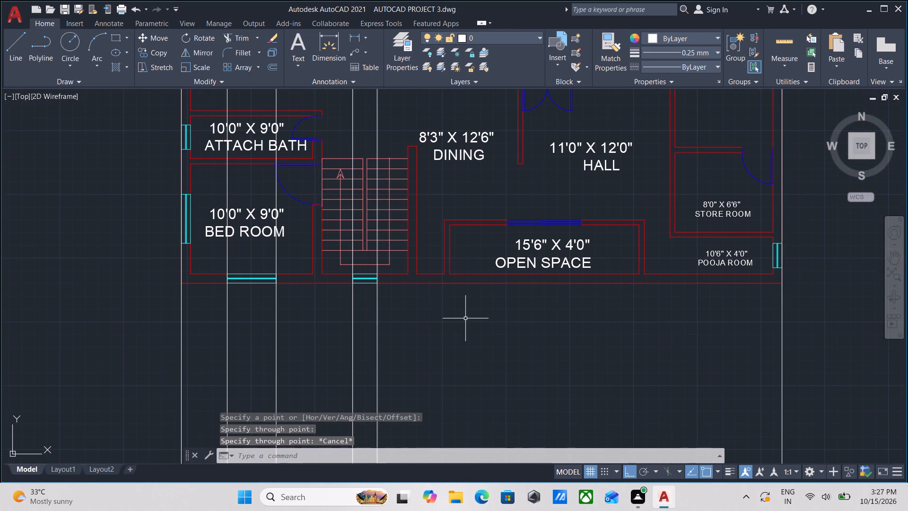
Draw a vertical construction line through the inner left corner of the open space at the bottom wall.
text(xl)
key(Return)
scroll(460, 256, up, 2)
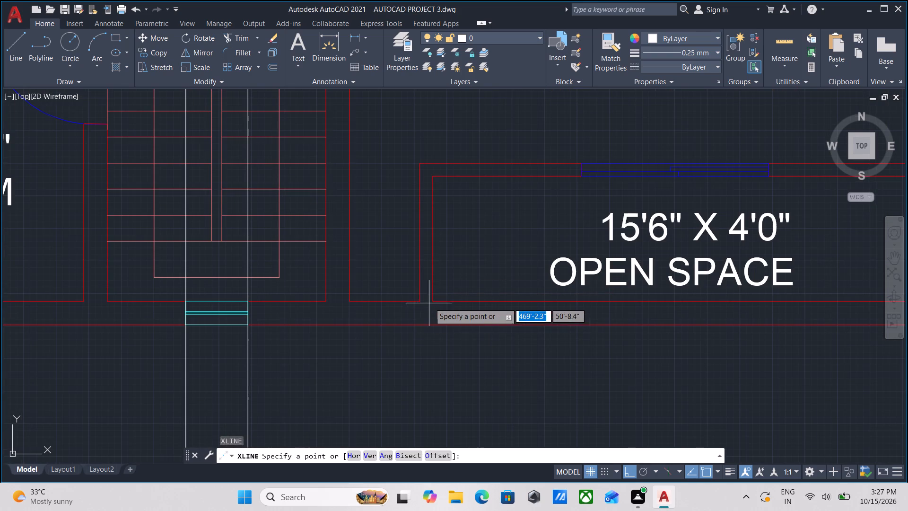
click(433, 299)
scroll(443, 408, down, 1)
middle_drag(441, 407, 433, 339)
scroll(433, 330, down, 2)
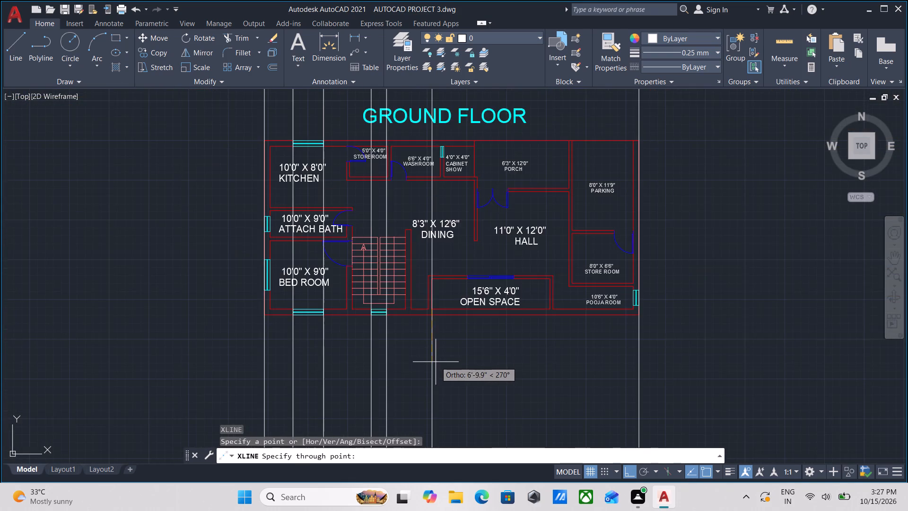
middle_drag(436, 362, 441, 287)
click(443, 352)
key(Escape)
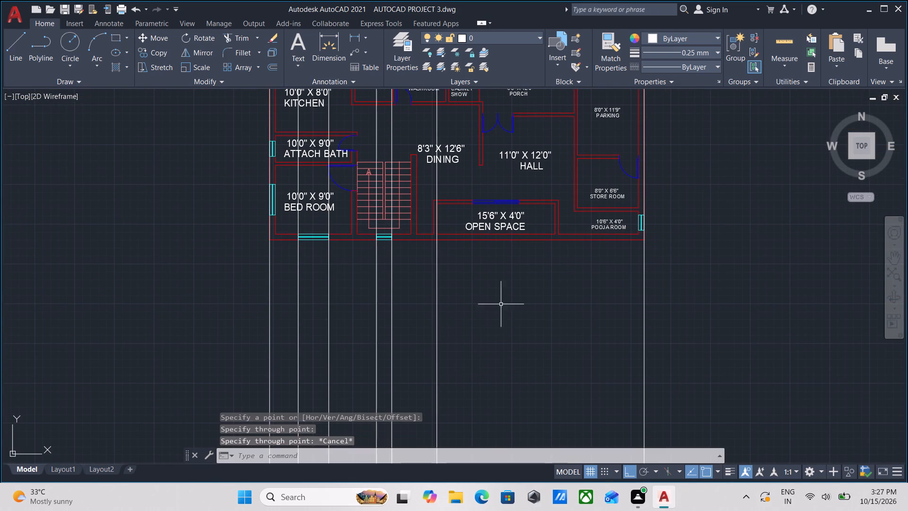
Draw a vertical construction line through the inner right corner of the open space at the bottom wall.
middle_drag(512, 291, 472, 326)
scroll(509, 286, up, 1)
middle_drag(509, 286, 488, 314)
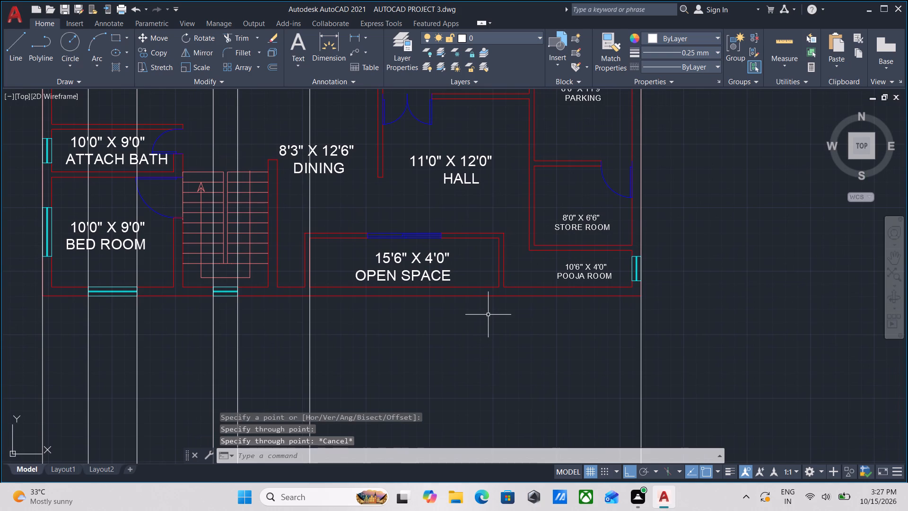
text(xl)
key(Return)
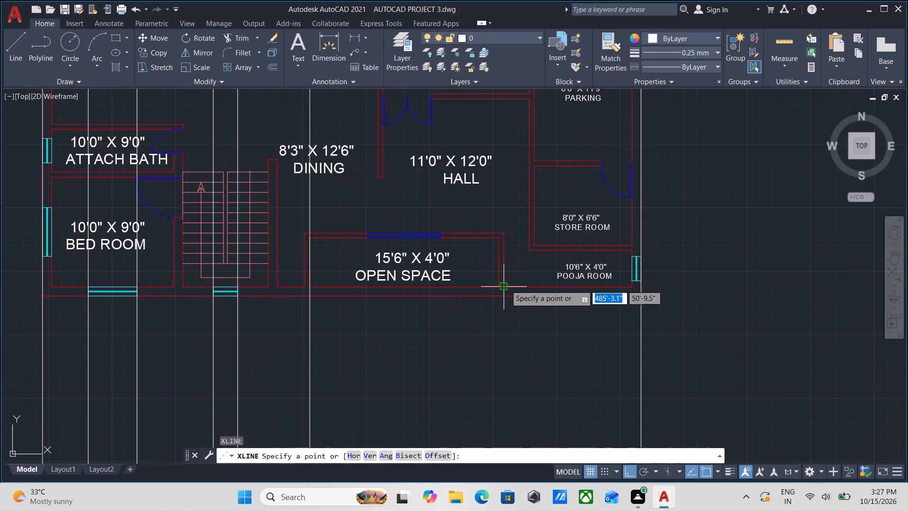
scroll(524, 263, up, 1)
click(484, 300)
scroll(480, 407, down, 1)
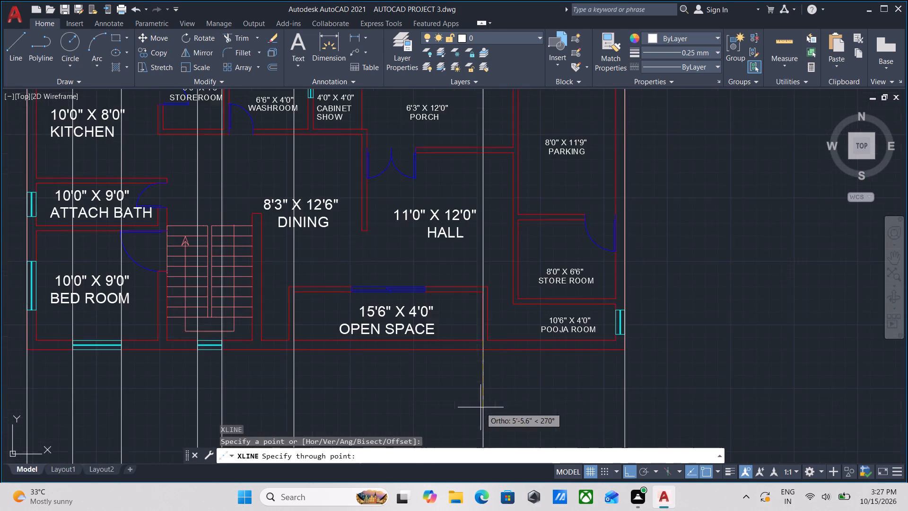
middle_drag(480, 407, 472, 323)
click(475, 344)
key(Escape)
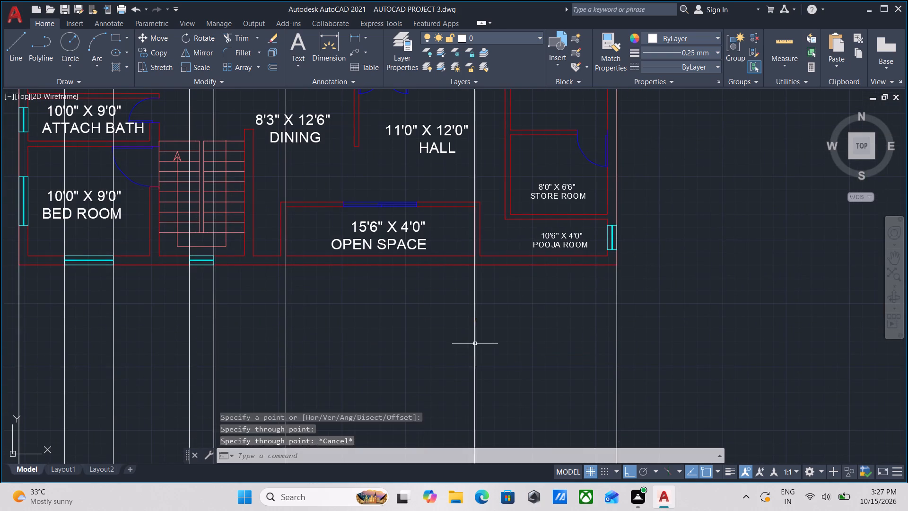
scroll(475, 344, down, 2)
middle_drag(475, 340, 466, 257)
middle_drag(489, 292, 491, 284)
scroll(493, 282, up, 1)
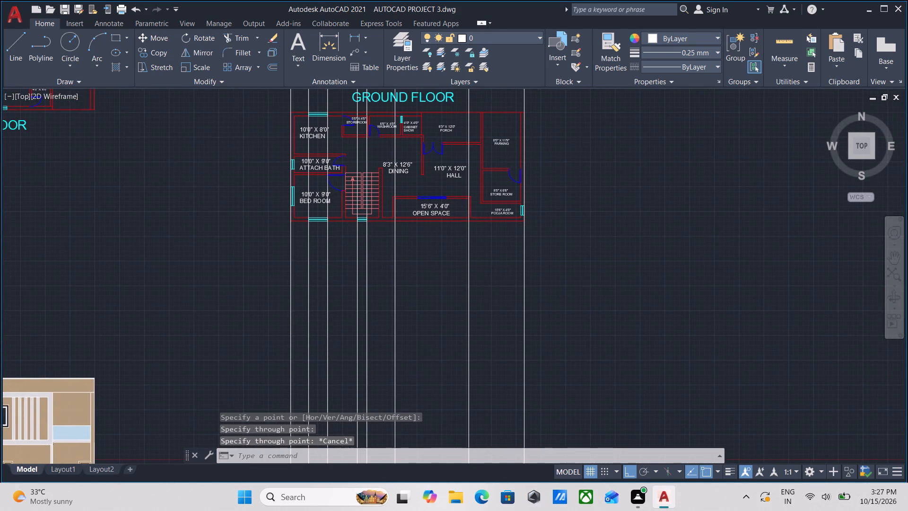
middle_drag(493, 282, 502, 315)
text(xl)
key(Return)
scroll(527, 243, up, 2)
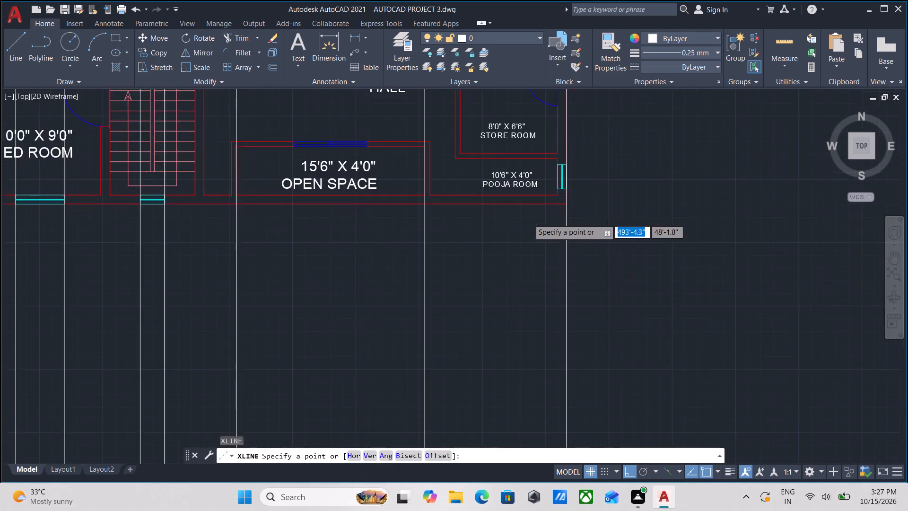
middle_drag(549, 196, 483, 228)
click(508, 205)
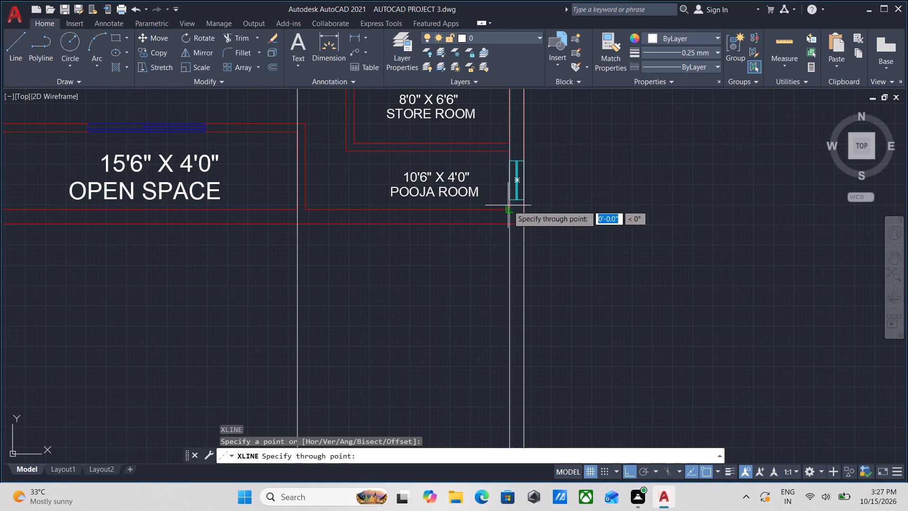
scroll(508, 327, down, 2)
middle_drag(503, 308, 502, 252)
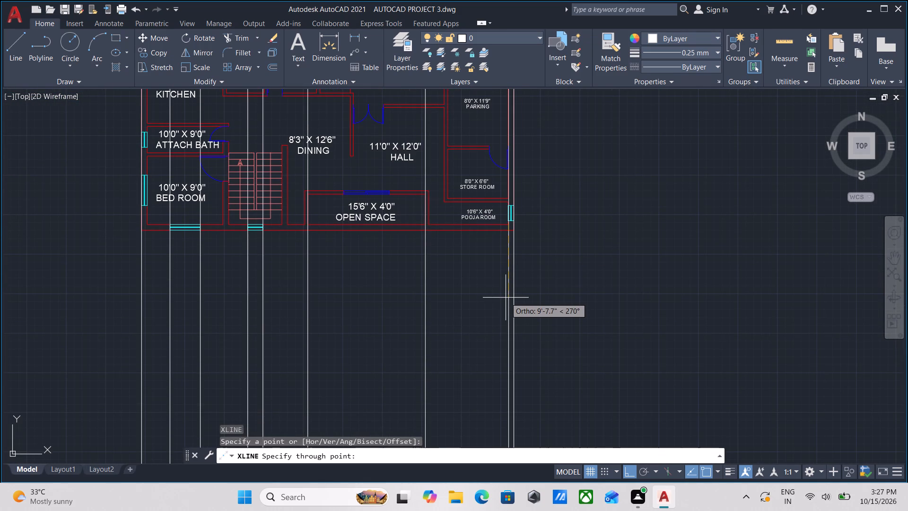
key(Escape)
Draw a horizontal construction line through the bottom right corner of the coloured front elevation, crossing the vertical projection lines.
scroll(504, 288, down, 1)
middle_drag(482, 295, 477, 214)
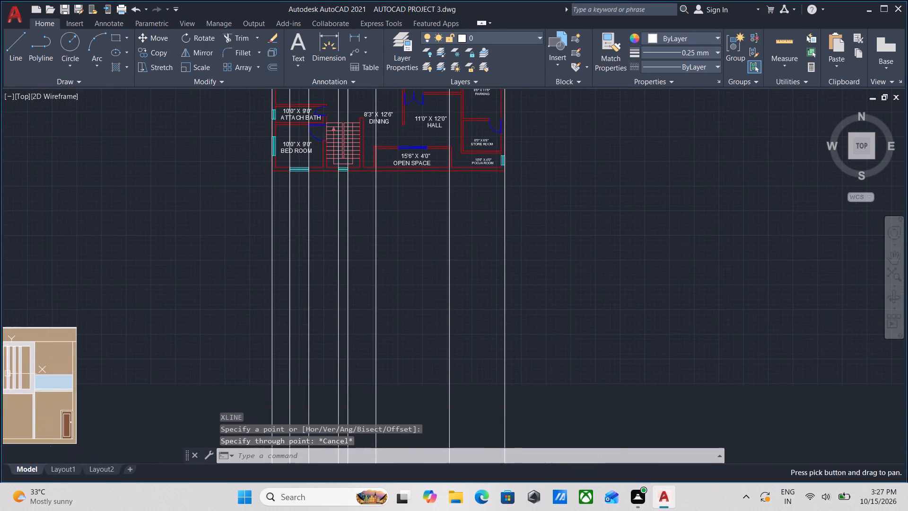
scroll(410, 329, down, 1)
middle_drag(399, 328, 413, 242)
middle_drag(204, 331, 271, 330)
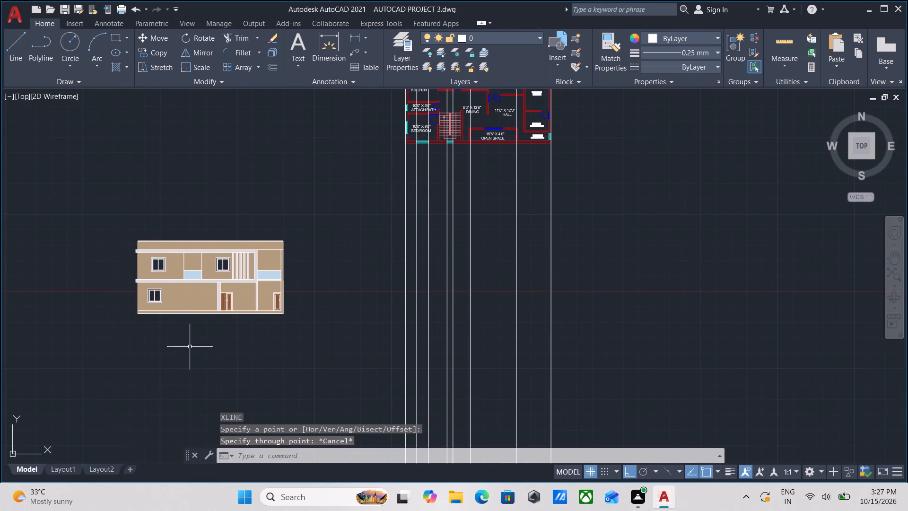
text(xl)
key(Return)
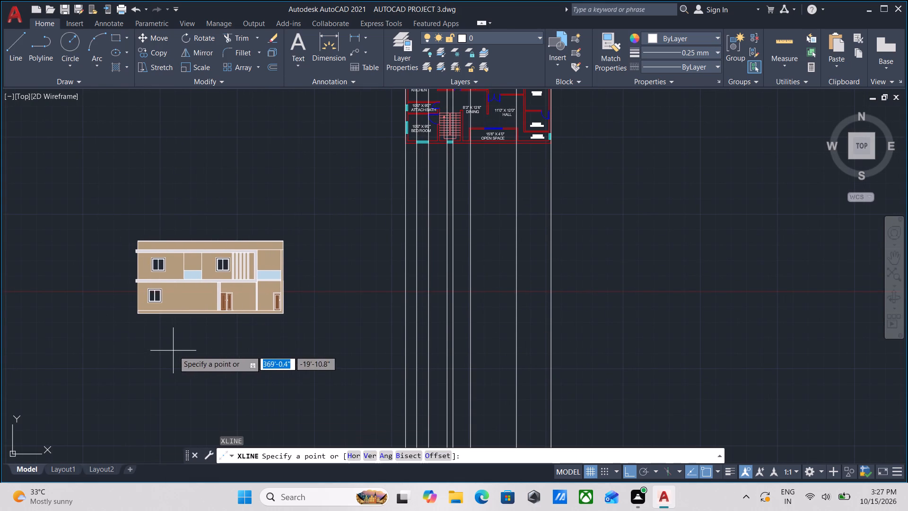
scroll(190, 352, up, 2)
middle_drag(285, 273, 287, 326)
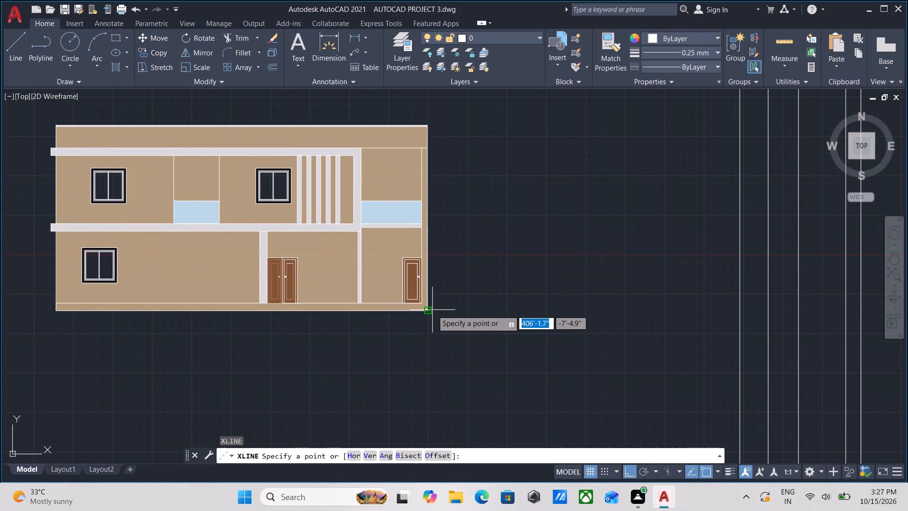
click(430, 312)
click(484, 335)
scroll(484, 335, down, 2)
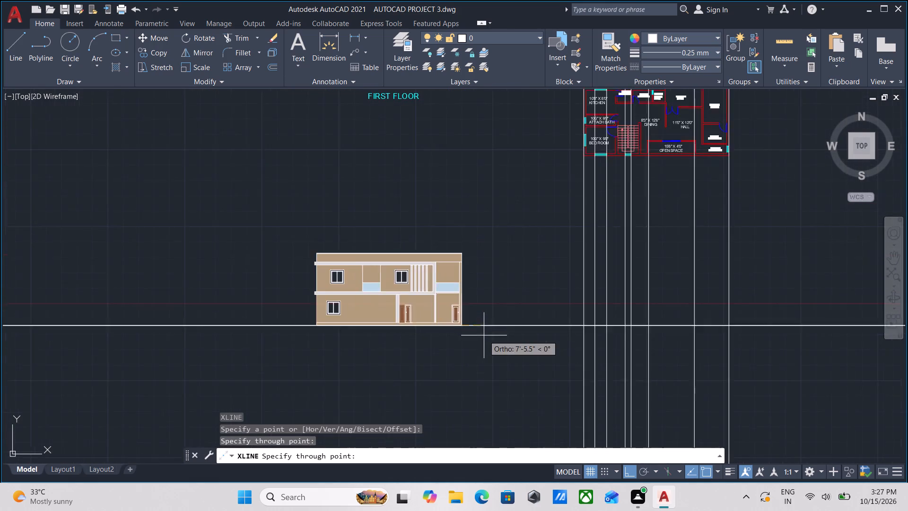
middle_drag(477, 335, 362, 360)
key(Escape)
middle_drag(517, 370, 306, 376)
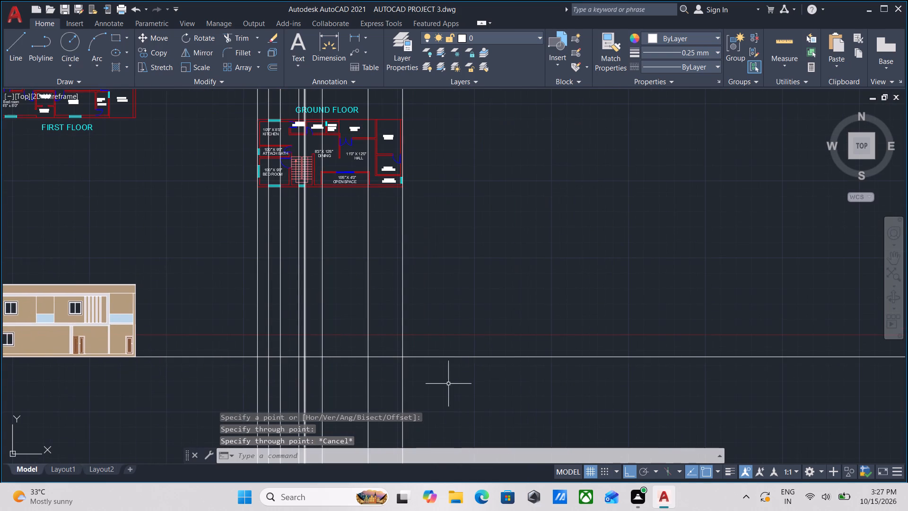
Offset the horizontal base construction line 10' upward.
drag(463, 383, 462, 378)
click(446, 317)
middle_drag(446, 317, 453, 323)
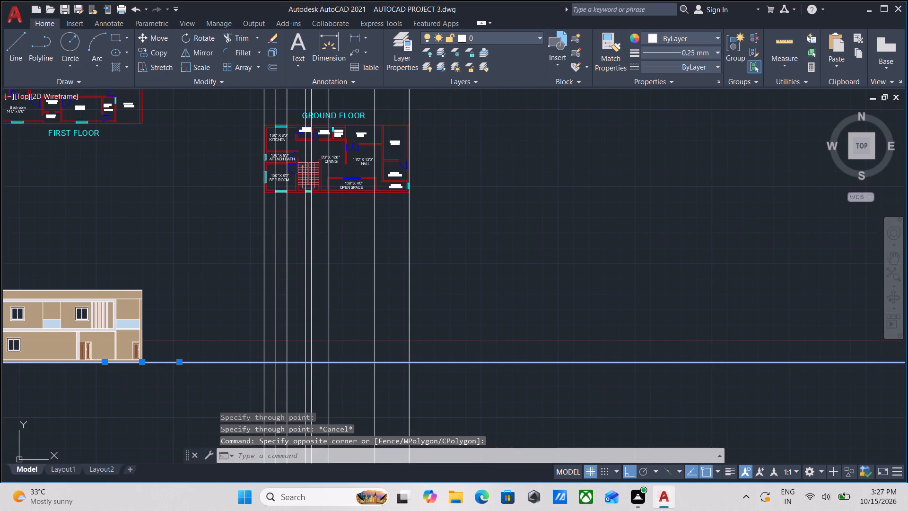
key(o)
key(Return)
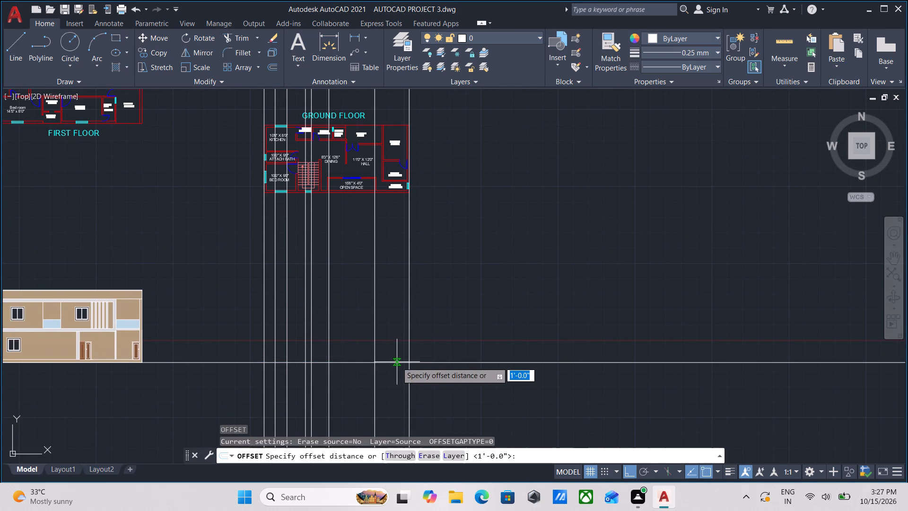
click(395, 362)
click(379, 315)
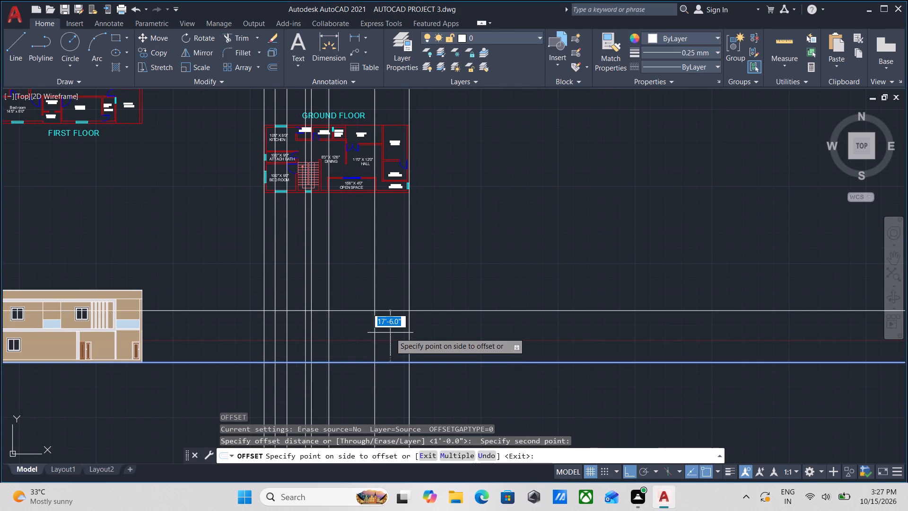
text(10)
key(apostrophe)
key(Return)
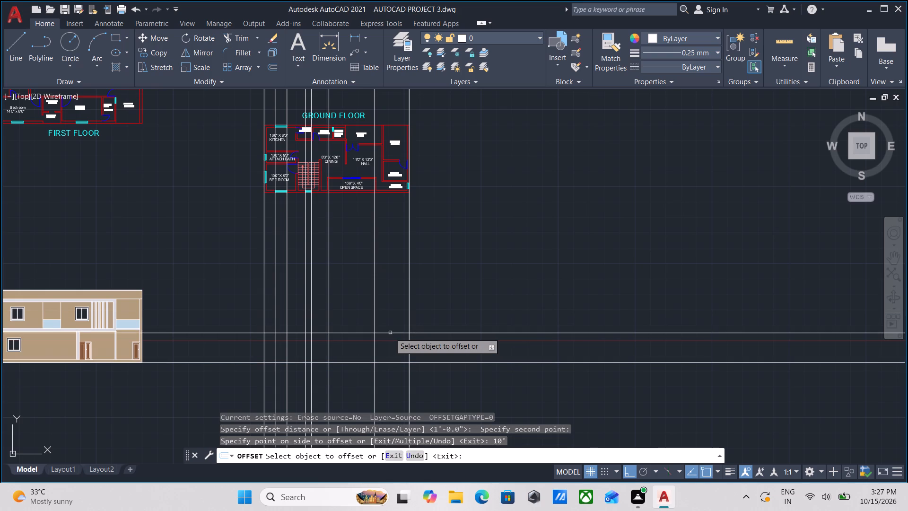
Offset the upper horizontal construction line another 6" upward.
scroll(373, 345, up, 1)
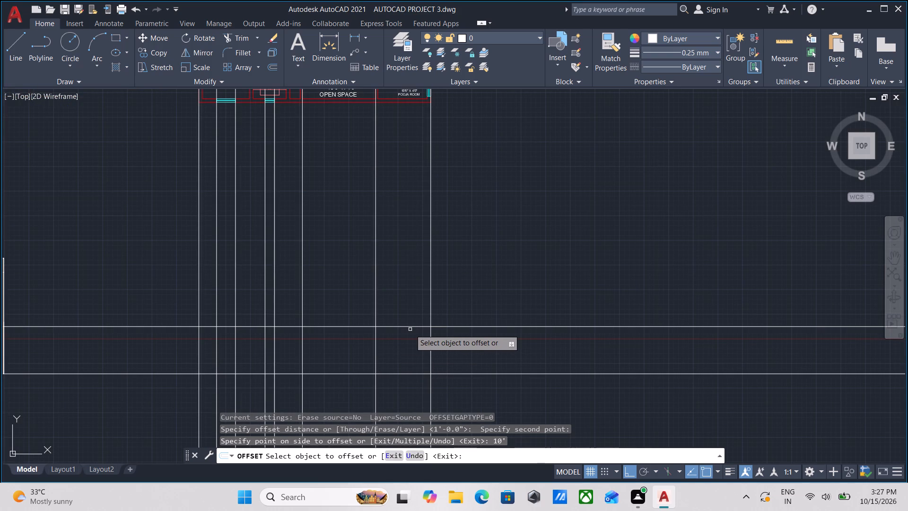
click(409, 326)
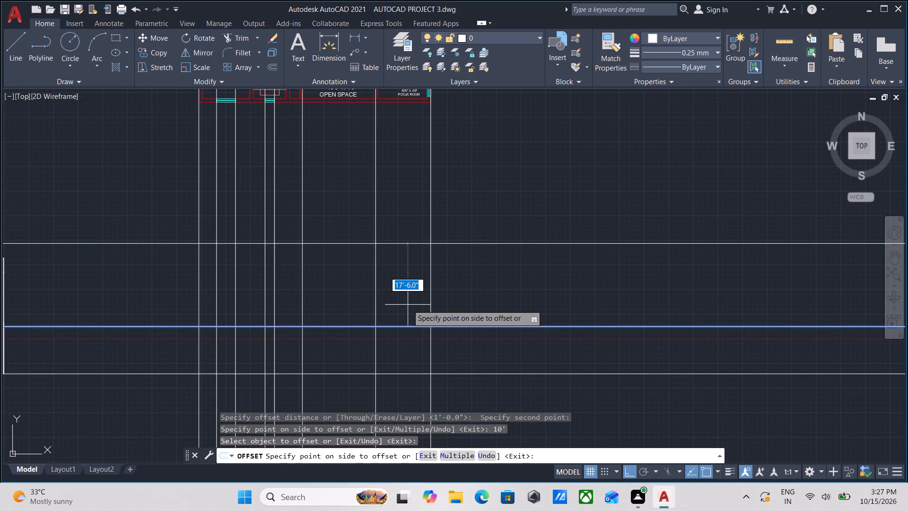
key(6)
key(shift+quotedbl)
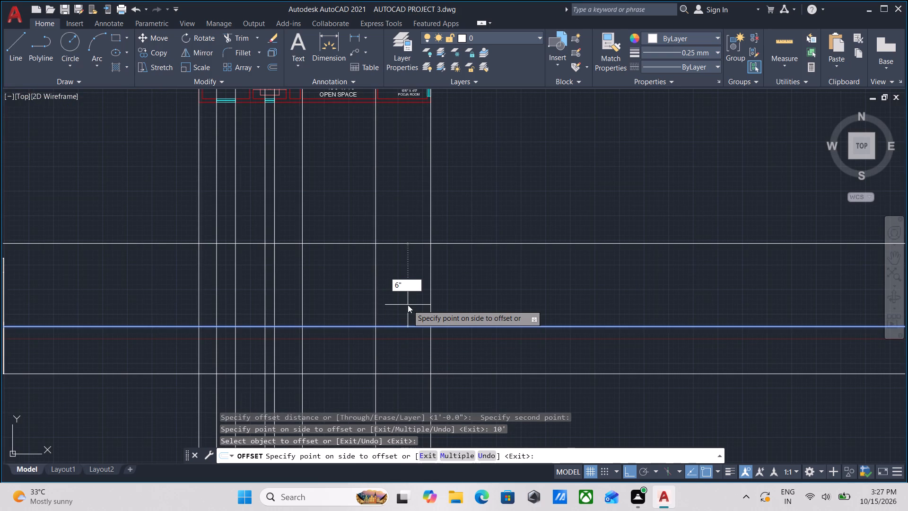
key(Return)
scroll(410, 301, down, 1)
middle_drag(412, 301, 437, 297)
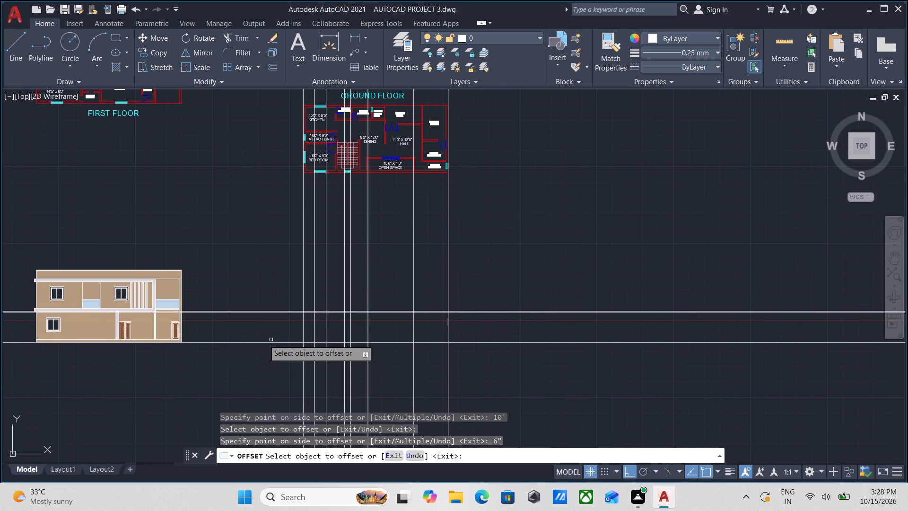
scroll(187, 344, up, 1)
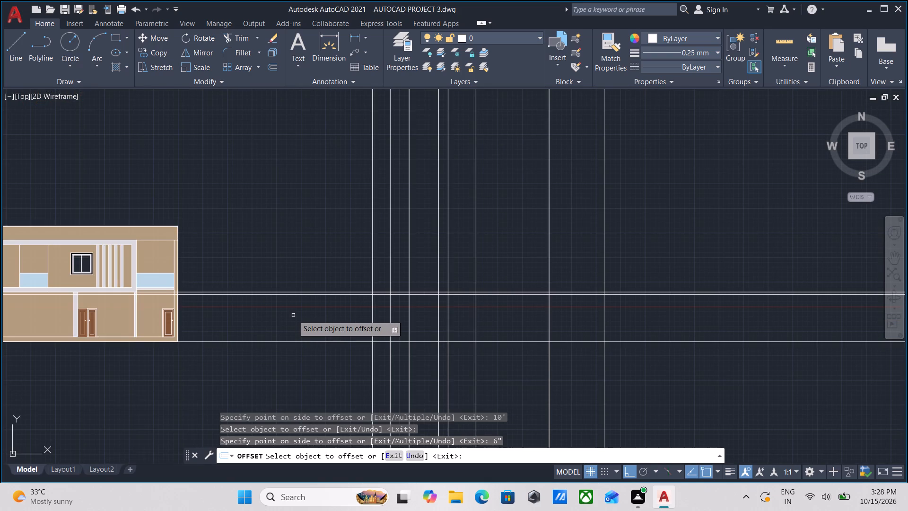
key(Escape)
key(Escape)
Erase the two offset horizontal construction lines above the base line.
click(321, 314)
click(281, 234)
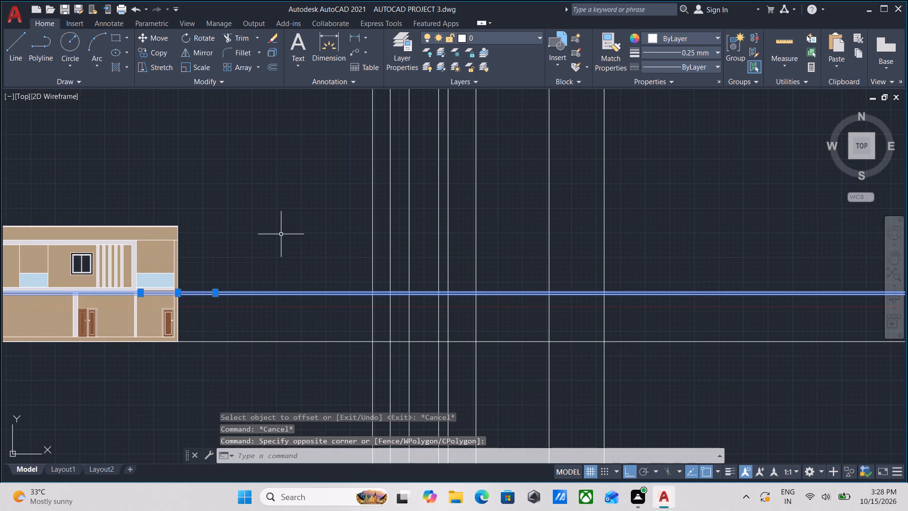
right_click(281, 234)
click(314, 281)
Draw a horizontal construction line level with the top edge of the front elevation's first-floor slab band.
middle_drag(267, 305, 295, 318)
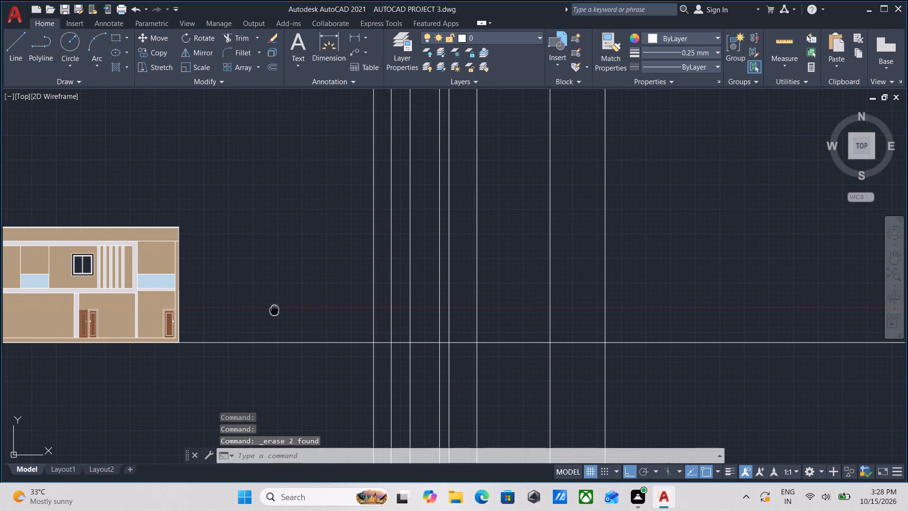
middle_drag(295, 318, 333, 325)
middle_drag(316, 326, 350, 328)
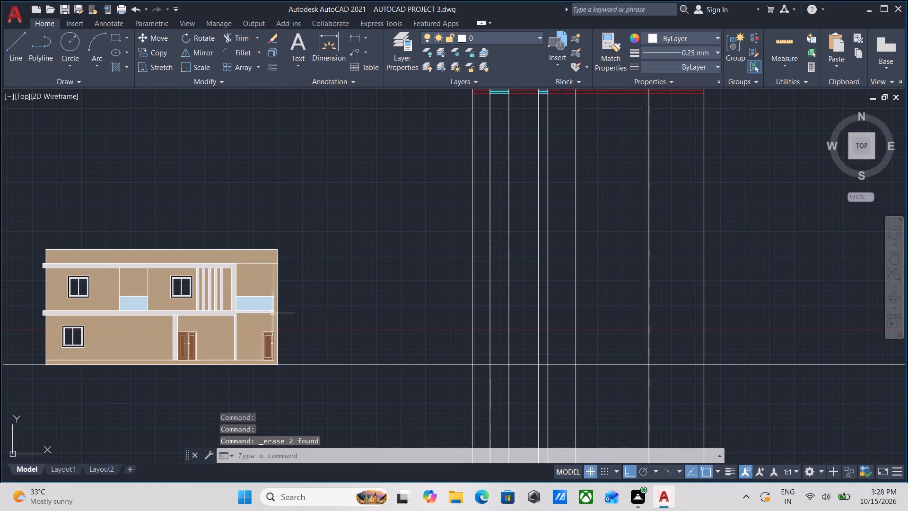
scroll(246, 307, down, 1)
middle_drag(294, 307, 210, 310)
scroll(232, 306, down, 1)
middle_drag(233, 306, 195, 335)
scroll(194, 336, up, 1)
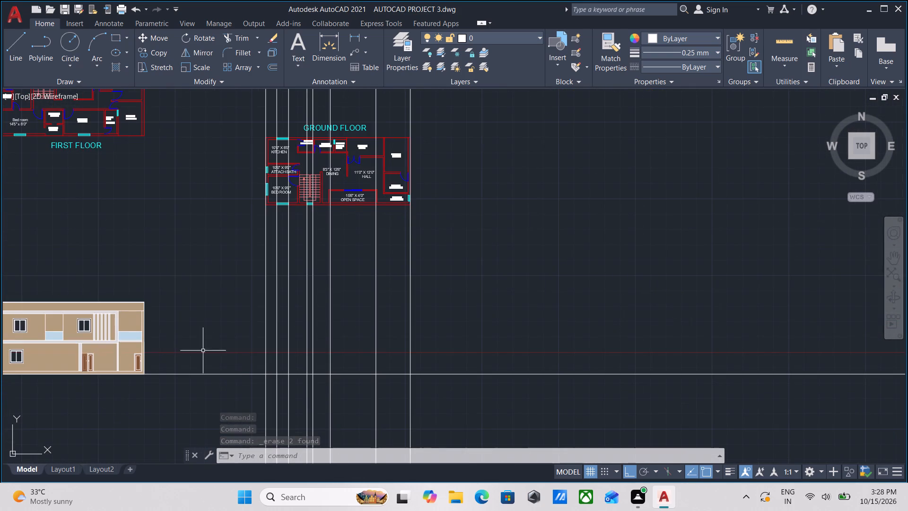
middle_drag(244, 368, 181, 373)
scroll(304, 359, up, 1)
scroll(235, 306, down, 1)
middle_drag(236, 306, 337, 313)
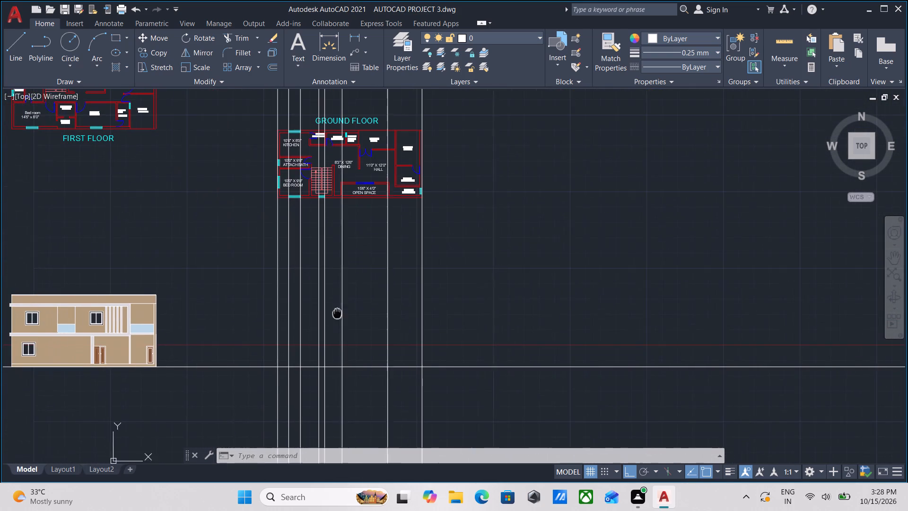
scroll(213, 331, up, 1)
text(xl)
key(Return)
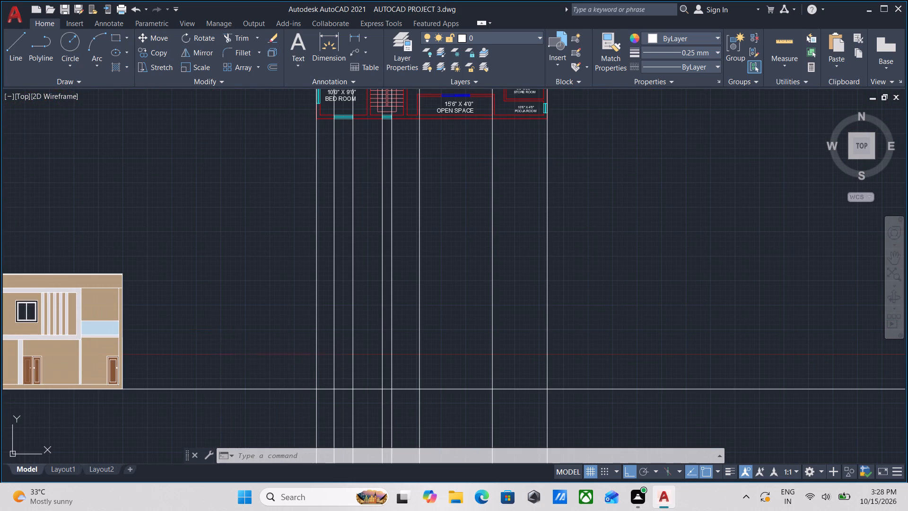
scroll(100, 338, up, 2)
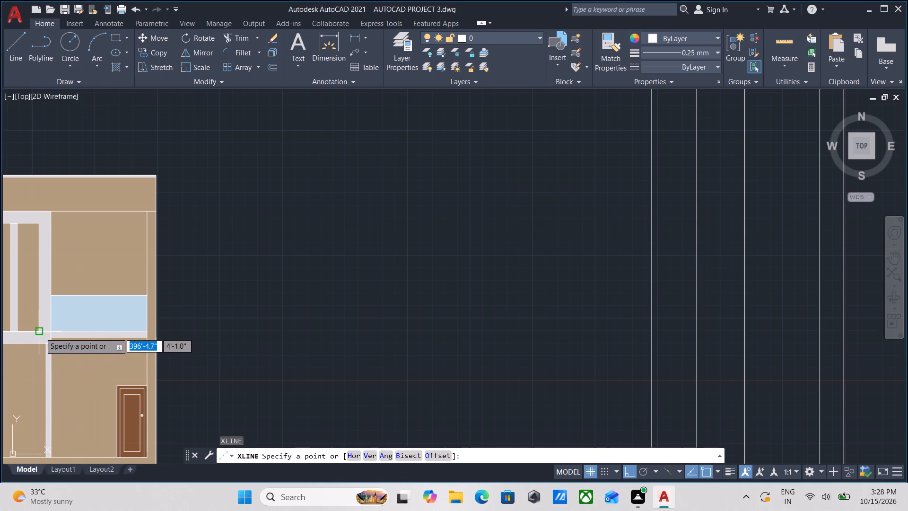
click(177, 331)
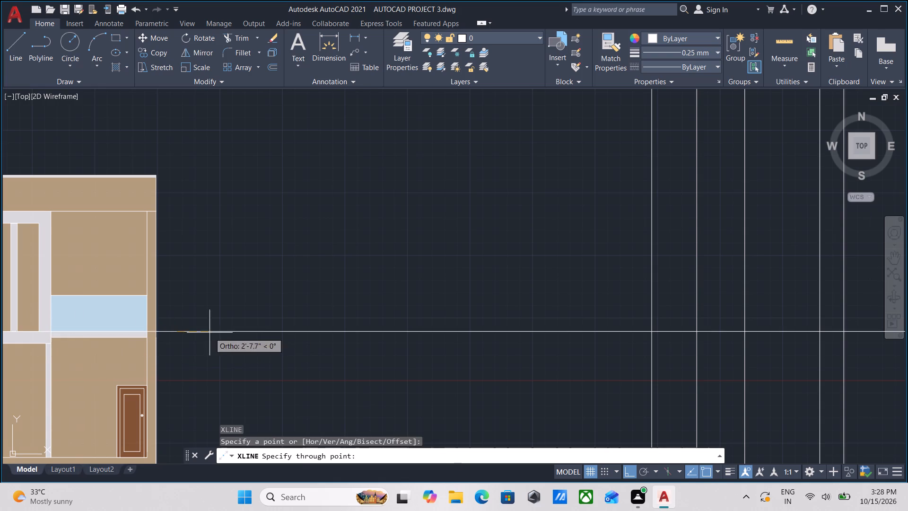
click(261, 333)
scroll(261, 333, down, 2)
middle_drag(261, 333, 224, 338)
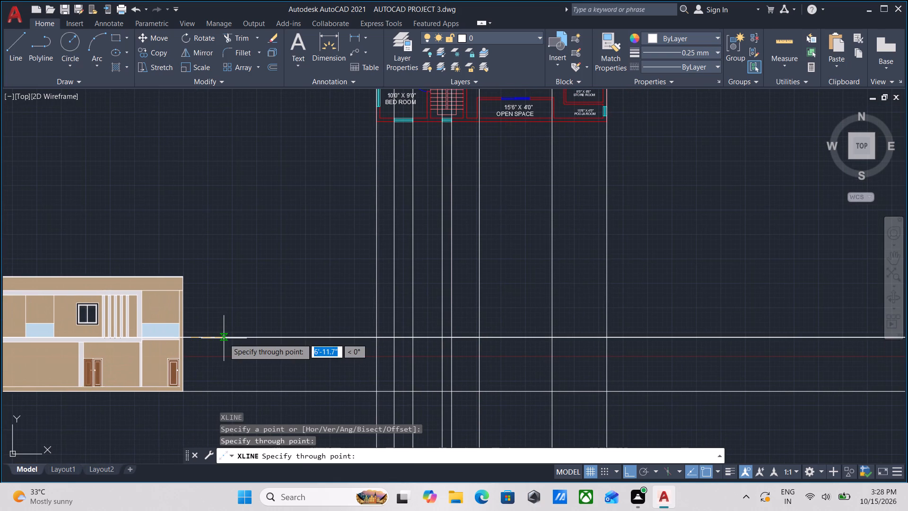
Offset the horizontal base construction line 3' upward to set the ground-floor window sill level.
key(Escape)
scroll(324, 390, up, 1)
scroll(329, 381, down, 1)
middle_drag(330, 380, 327, 396)
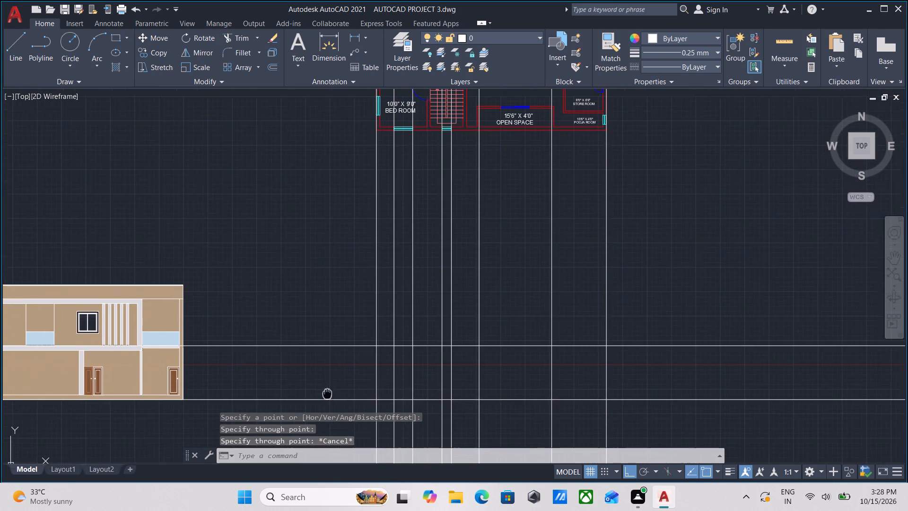
middle_drag(327, 396, 325, 412)
scroll(325, 379, down, 1)
middle_drag(325, 379, 317, 361)
scroll(404, 306, up, 1)
middle_drag(356, 342, 353, 319)
scroll(353, 319, down, 2)
scroll(286, 302, up, 1)
middle_drag(286, 302, 284, 274)
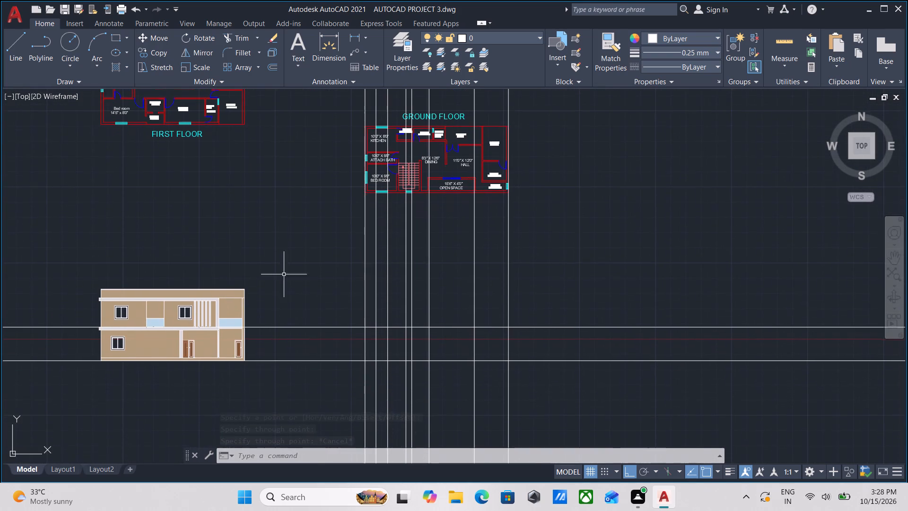
scroll(454, 293, up, 1)
middle_drag(454, 293, 345, 331)
middle_drag(353, 327, 357, 299)
middle_drag(341, 395, 349, 337)
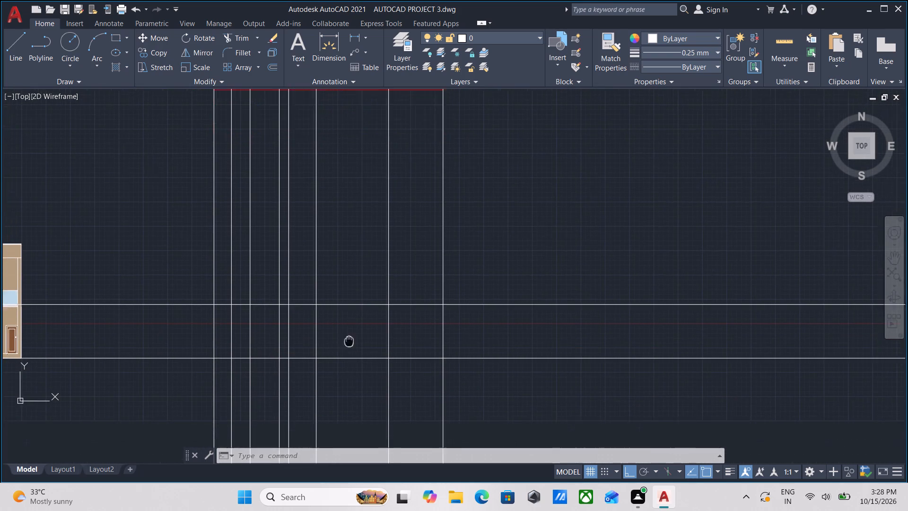
middle_drag(349, 337, 353, 331)
scroll(354, 360, up, 1)
click(358, 361)
click(342, 319)
middle_drag(342, 319, 347, 343)
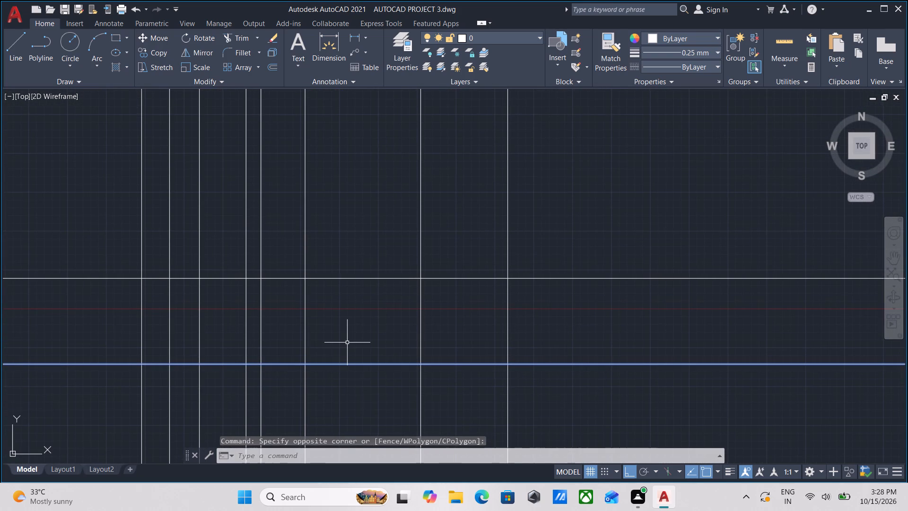
key(o)
key(Return)
click(359, 368)
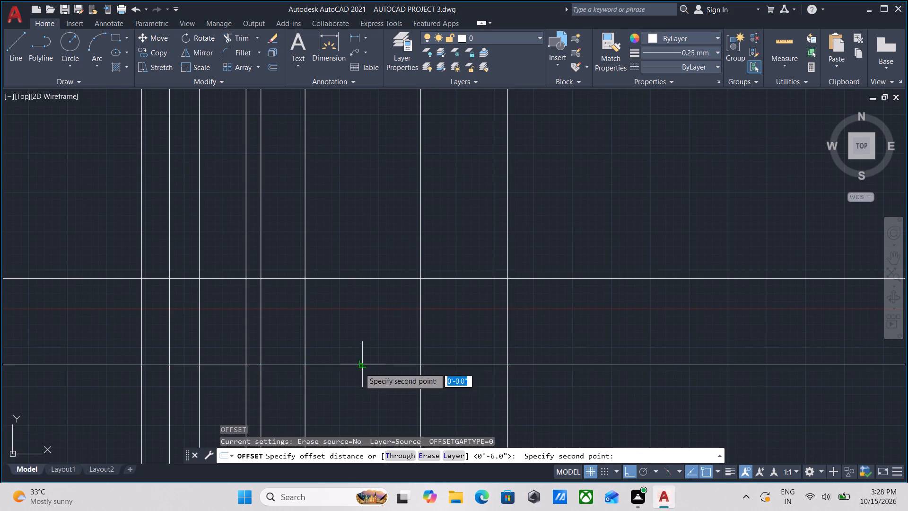
click(351, 332)
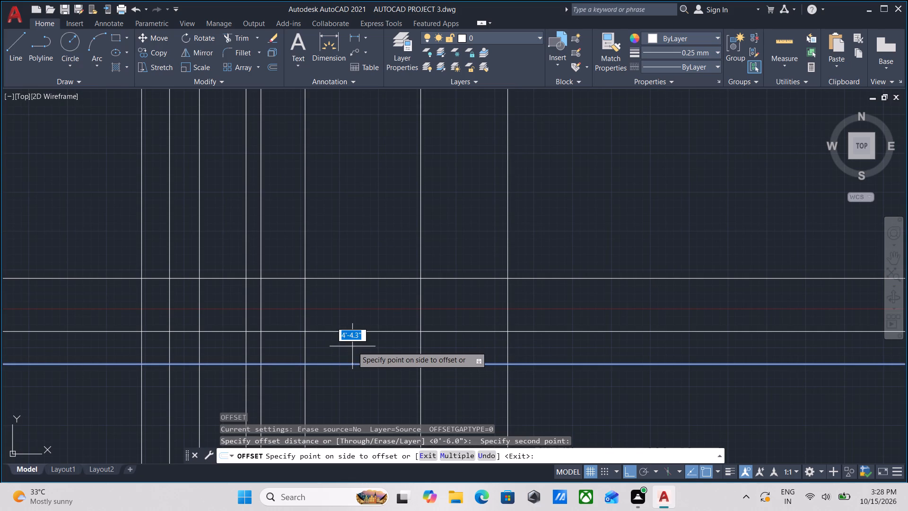
text(3')
key(Return)
scroll(352, 346, down, 2)
middle_drag(363, 356, 372, 384)
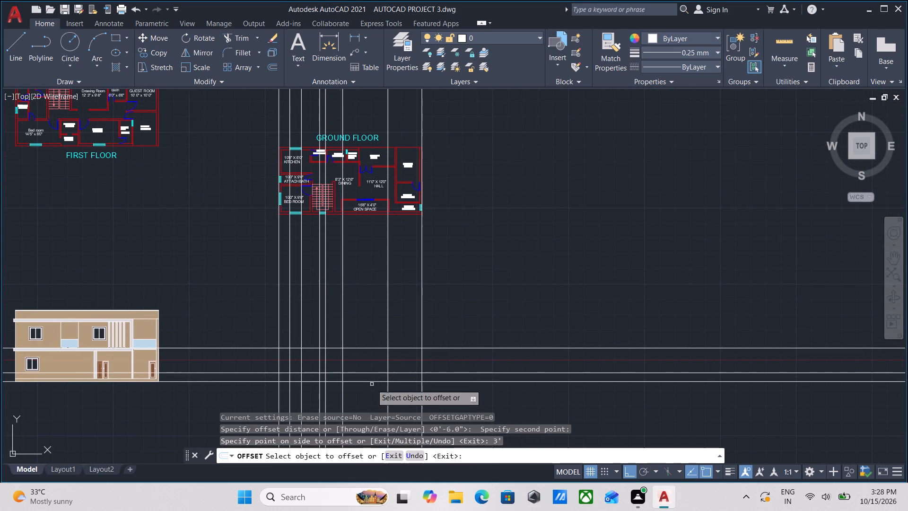
scroll(294, 393, up, 1)
key(Escape)
Insert the Aluminum Window (Elevation) - Imperial block in the empty space between the front elevation and the projected vertical lines.
scroll(297, 379, up, 1)
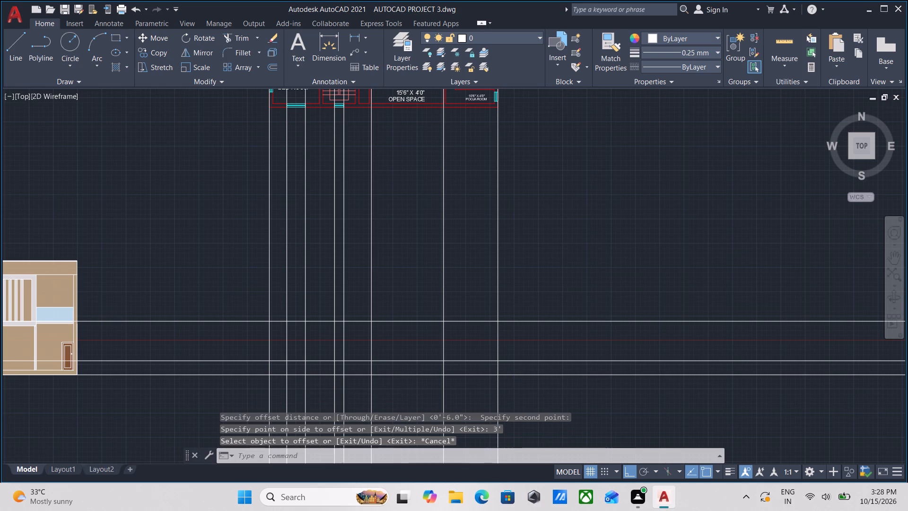
middle_drag(297, 379, 356, 359)
scroll(357, 358, down, 2)
scroll(291, 360, up, 2)
scroll(287, 360, down, 3)
scroll(285, 363, up, 2)
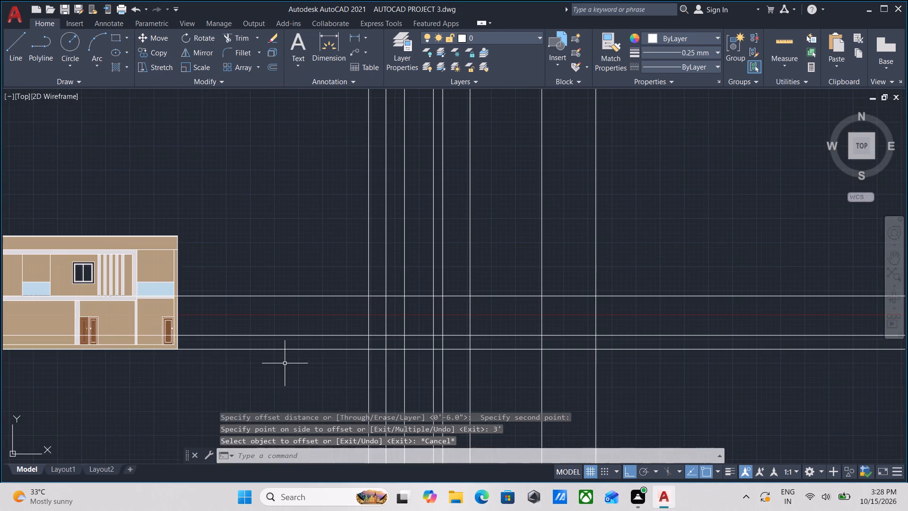
middle_drag(285, 363, 193, 417)
middle_drag(236, 320, 233, 350)
text(tp)
key(Return)
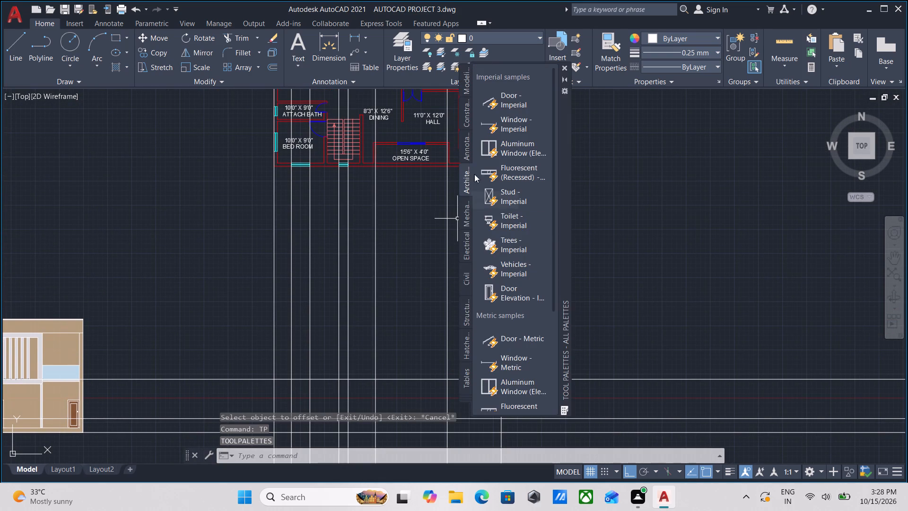
click(505, 151)
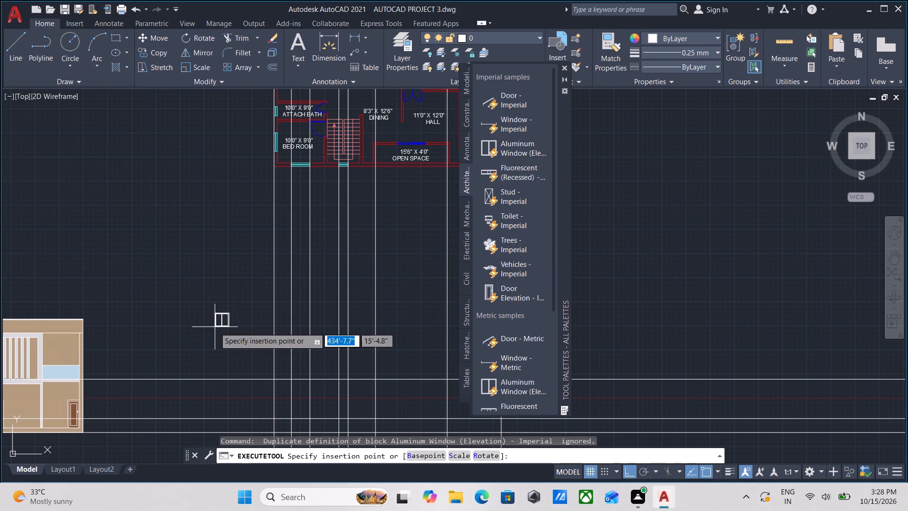
click(214, 329)
scroll(221, 347, up, 2)
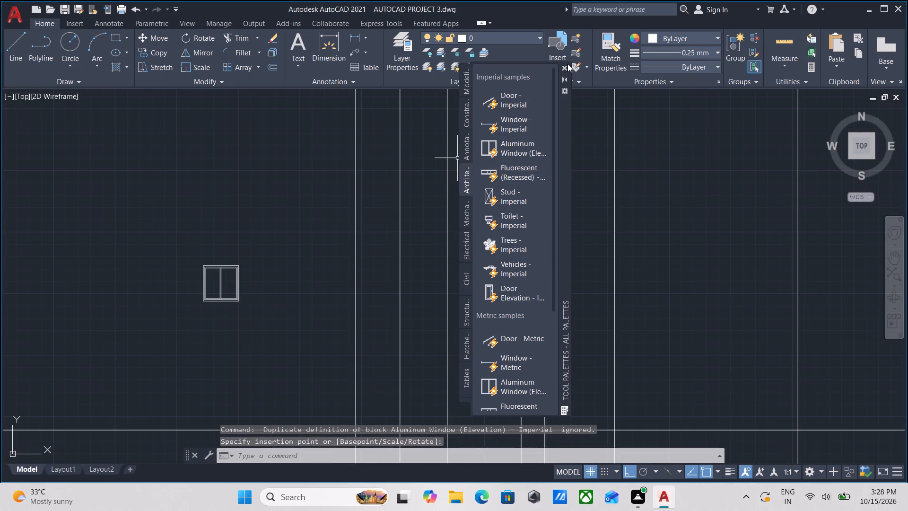
click(565, 69)
Stretch the inserted window block to 4' wide and 4' high.
scroll(134, 353, up, 1)
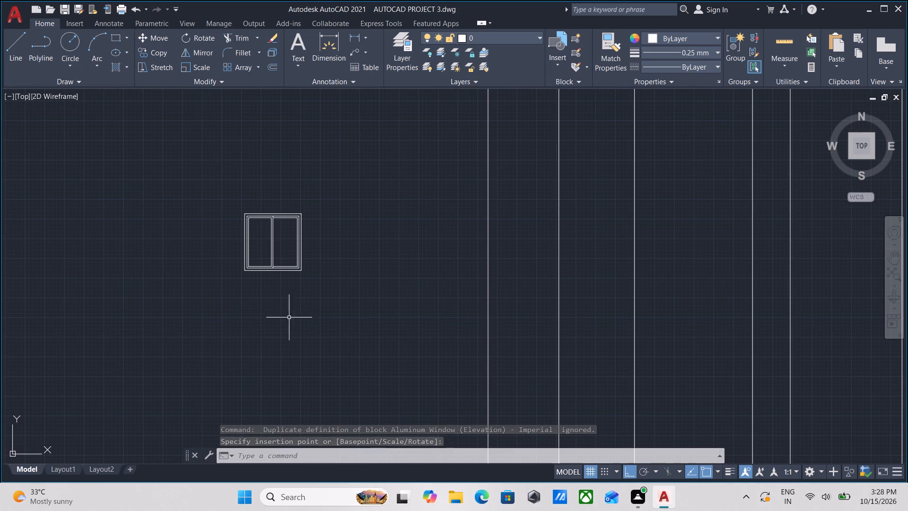
drag(296, 317, 289, 312)
click(261, 259)
middle_drag(273, 317, 270, 333)
click(296, 288)
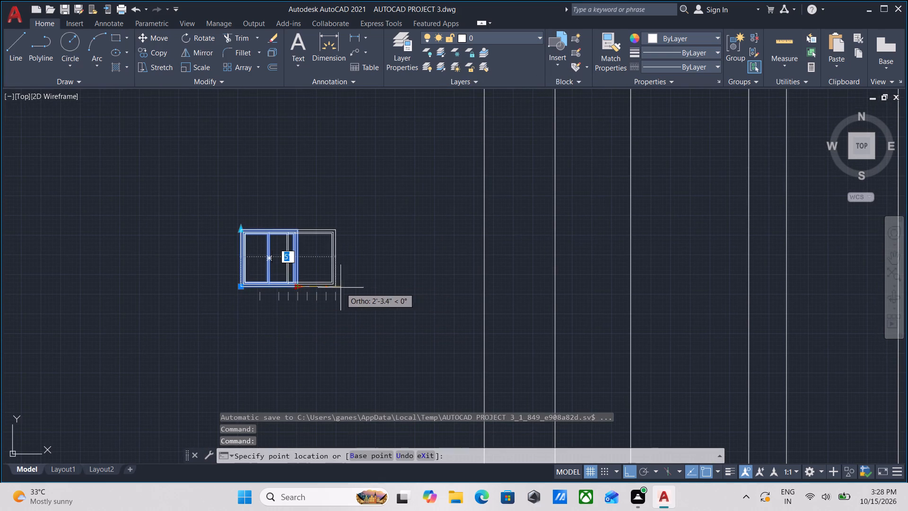
click(312, 287)
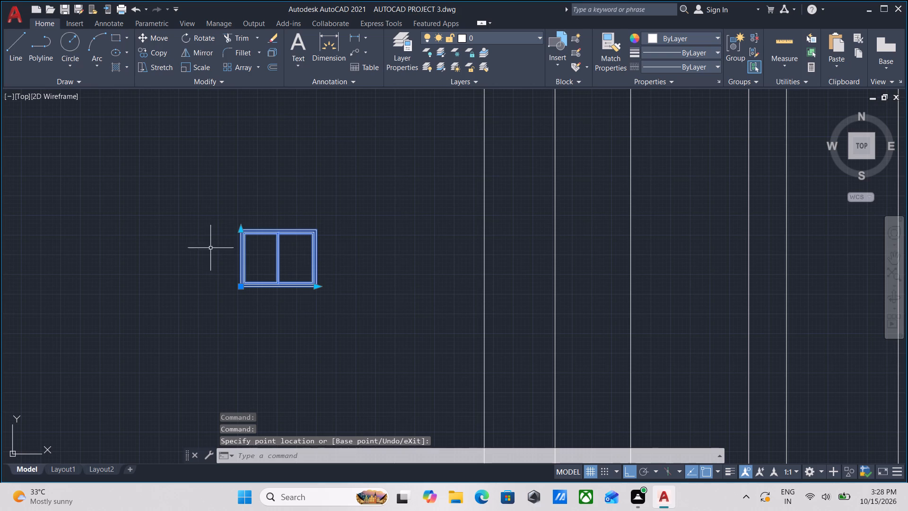
click(240, 228)
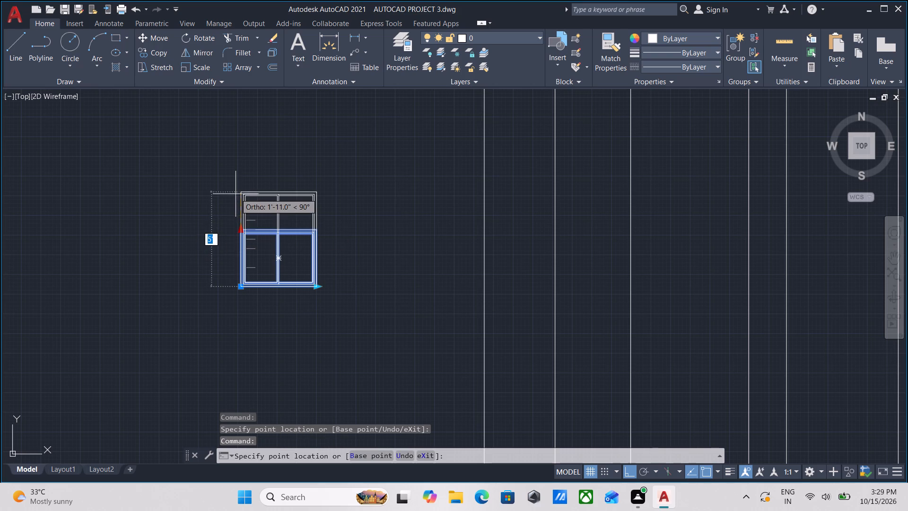
click(238, 210)
scroll(251, 223, down, 1)
key(Escape)
Copy the window by its lower-left corner to where the bedroom window's left projection line meets the 3' sill line.
click(295, 284)
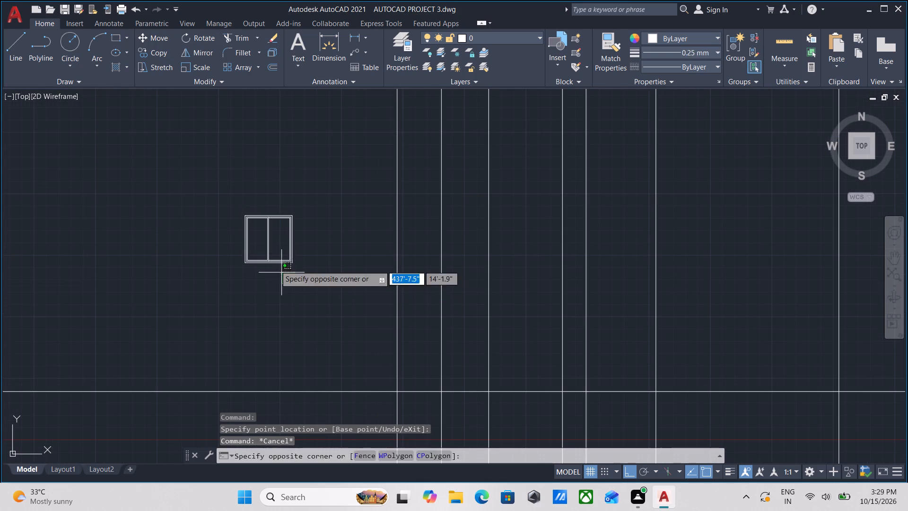
click(269, 260)
scroll(269, 260, down, 2)
middle_drag(271, 261, 338, 305)
middle_drag(286, 333, 312, 339)
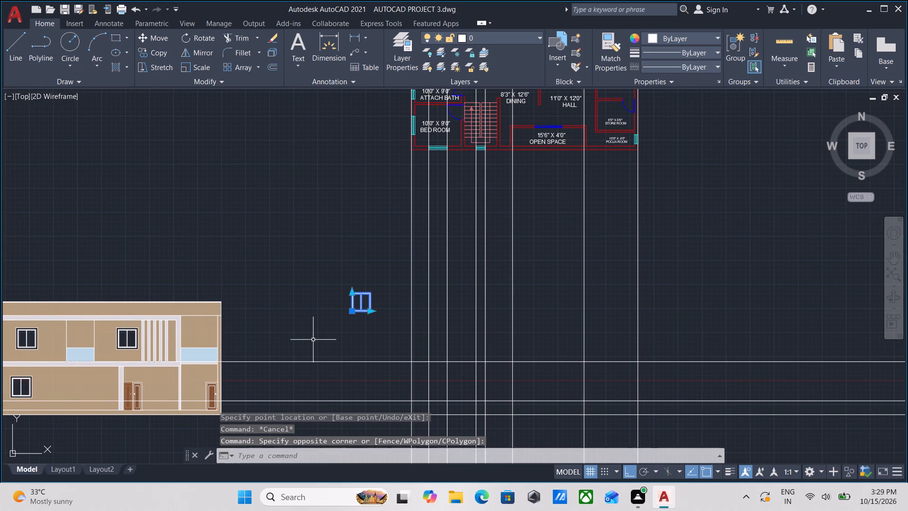
text(co)
key(Return)
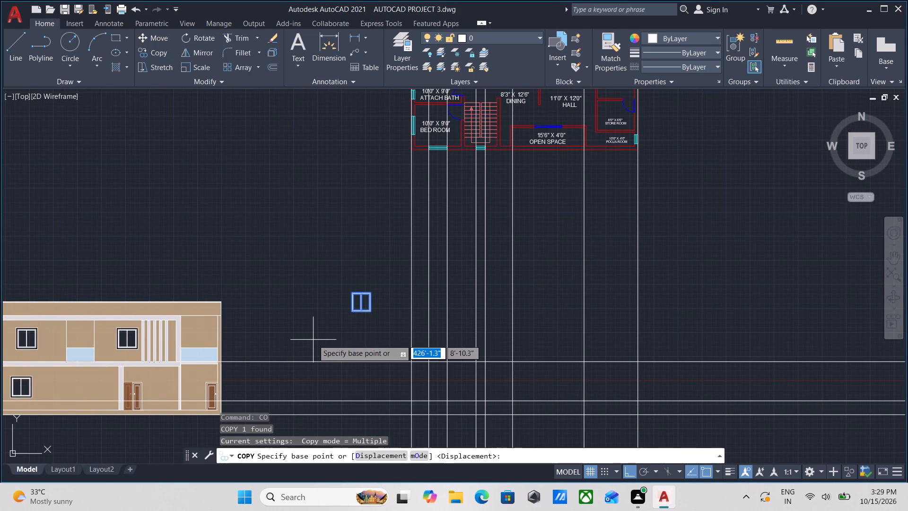
scroll(378, 322, up, 2)
scroll(337, 293, up, 1)
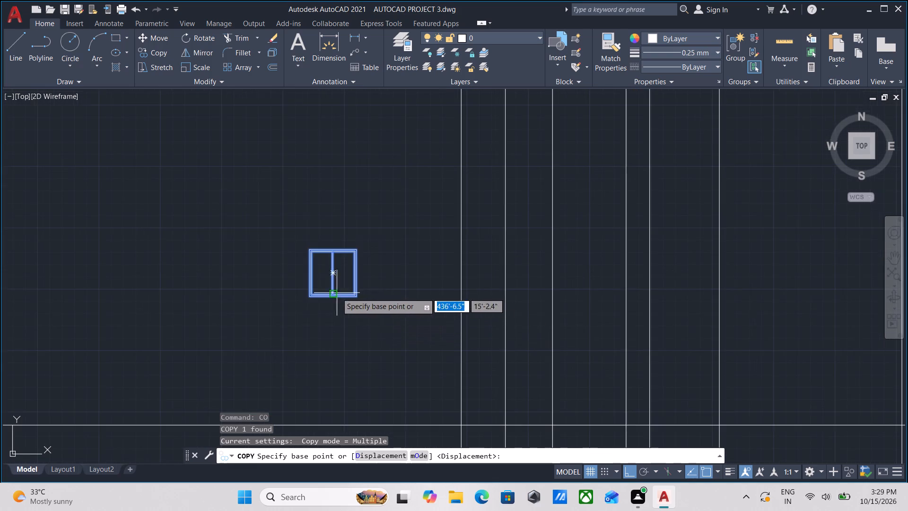
scroll(337, 293, up, 2)
click(229, 311)
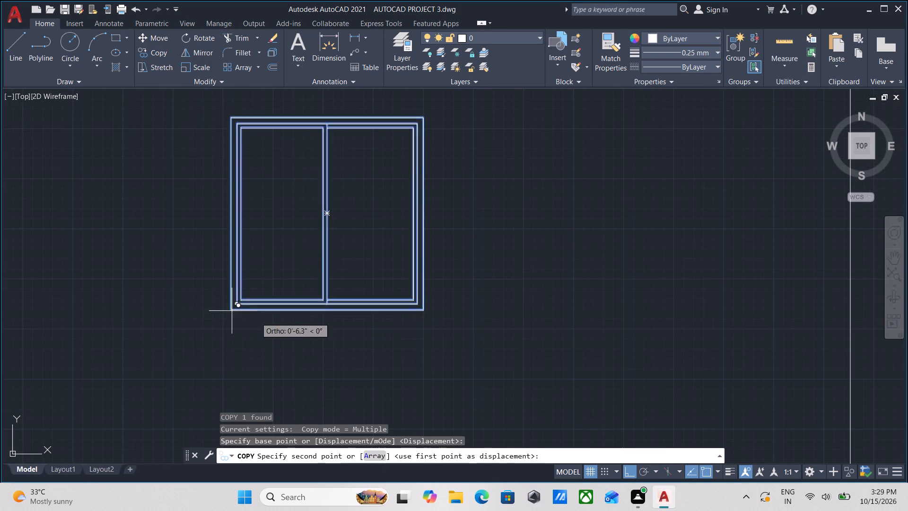
scroll(354, 399, down, 1)
key(F8)
scroll(359, 396, down, 3)
middle_drag(382, 396, 374, 392)
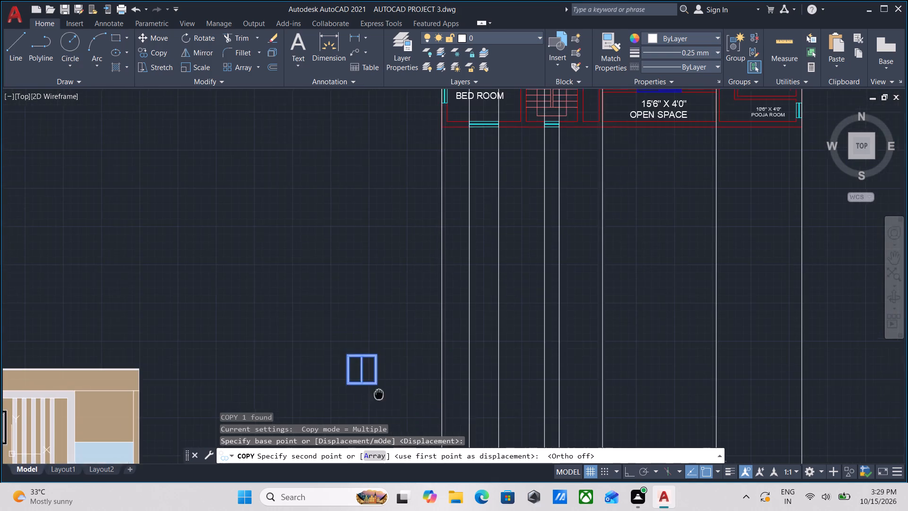
middle_drag(374, 392, 330, 330)
scroll(376, 364, down, 1)
scroll(410, 424, up, 2)
middle_drag(400, 417, 380, 369)
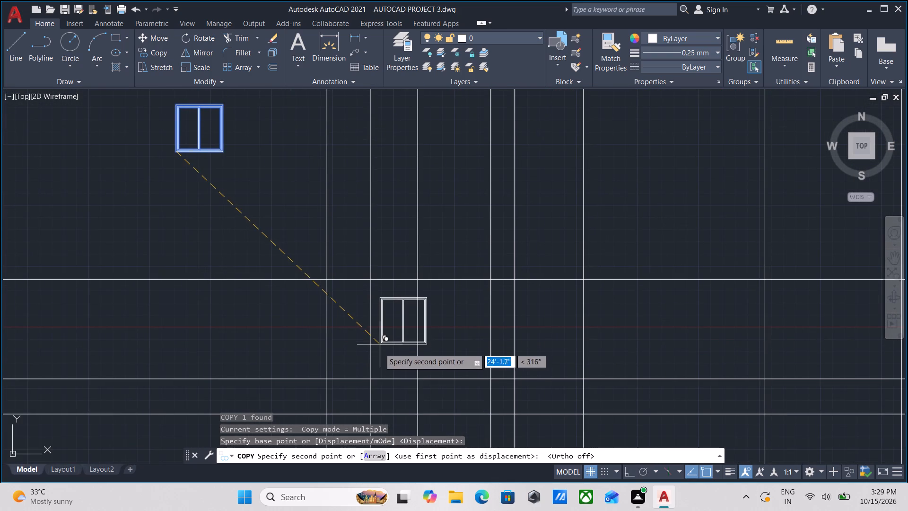
scroll(373, 377, down, 2)
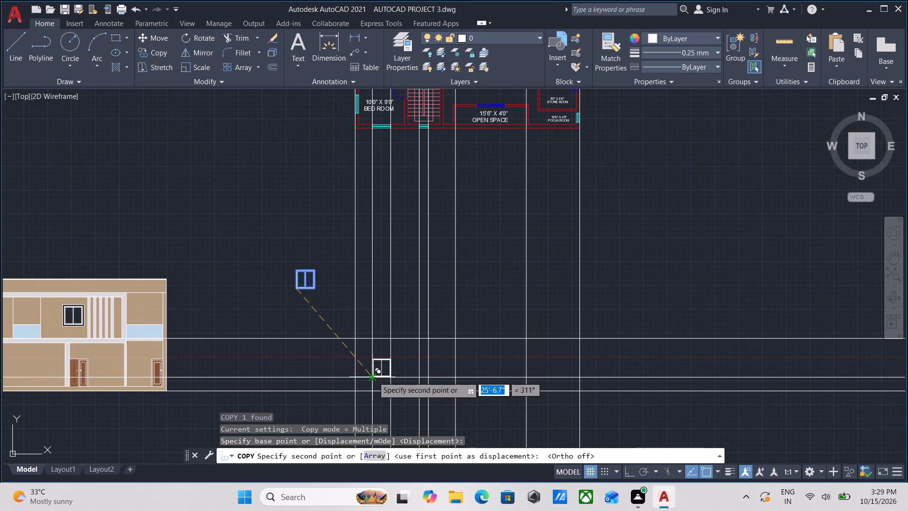
click(373, 377)
middle_drag(396, 354, 343, 364)
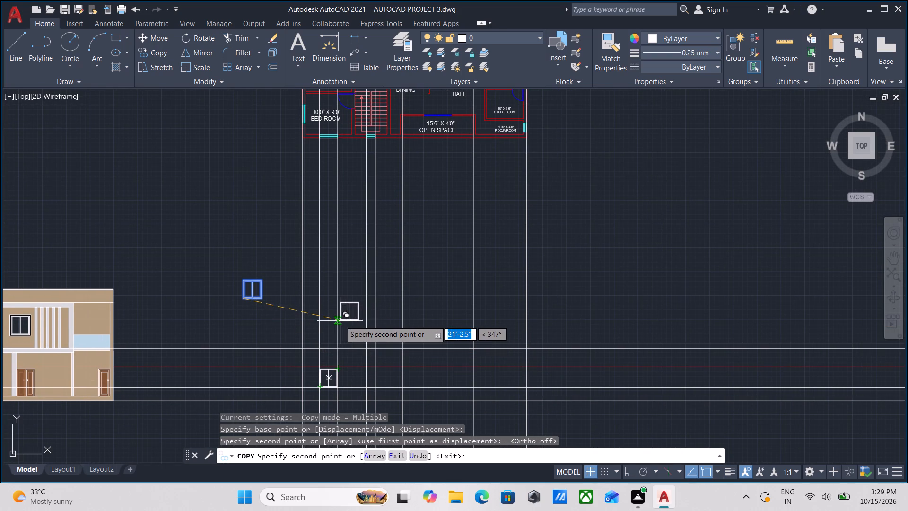
key(Escape)
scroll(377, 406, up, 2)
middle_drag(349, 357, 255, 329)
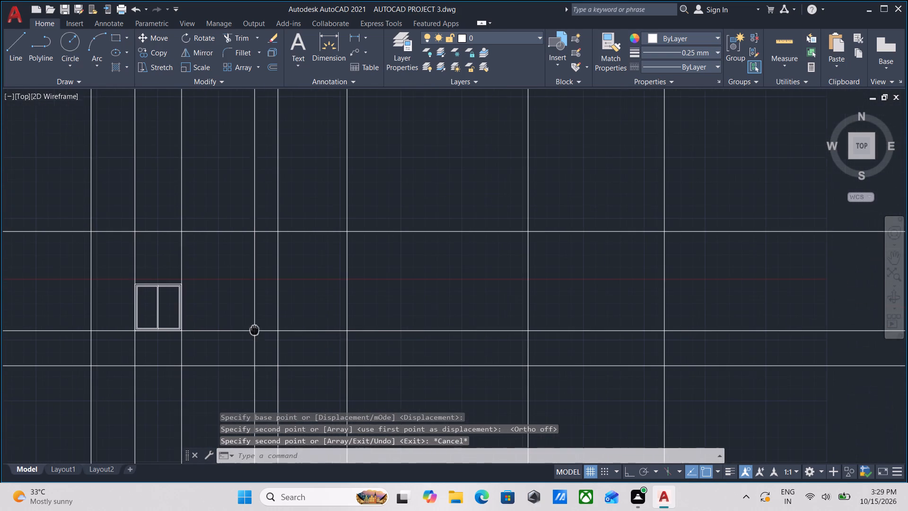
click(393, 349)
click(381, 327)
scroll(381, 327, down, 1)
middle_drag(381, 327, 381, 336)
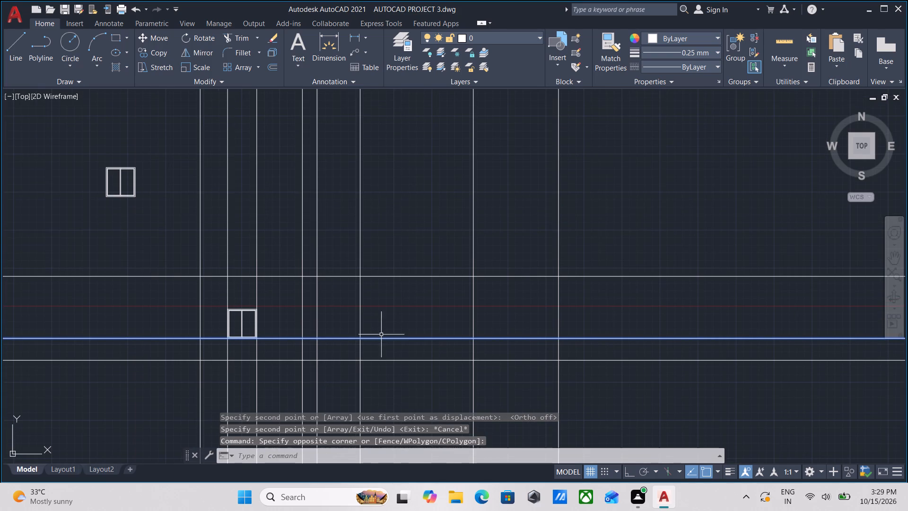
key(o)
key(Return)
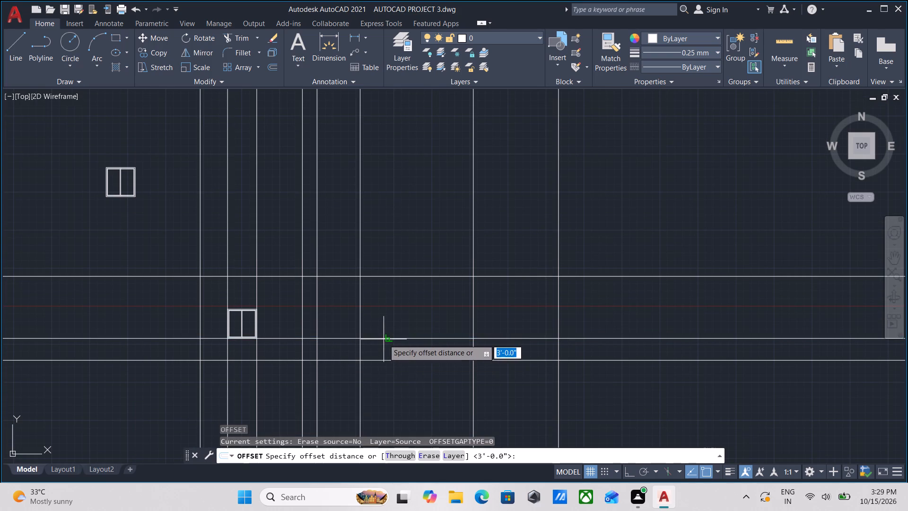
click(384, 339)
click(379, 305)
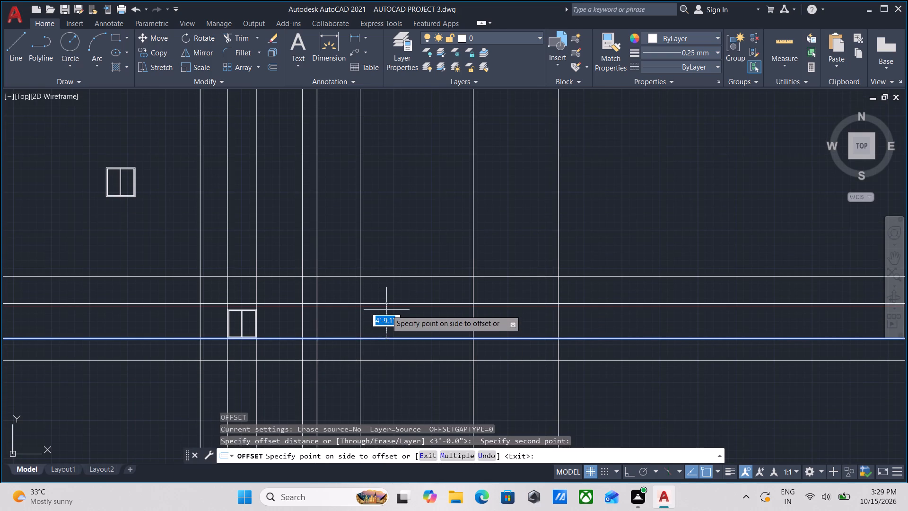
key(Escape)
Resize the original loose window block to half its size, 2' wide and 2' high.
scroll(389, 335, down, 1)
middle_drag(383, 331, 364, 315)
middle_drag(393, 354, 399, 410)
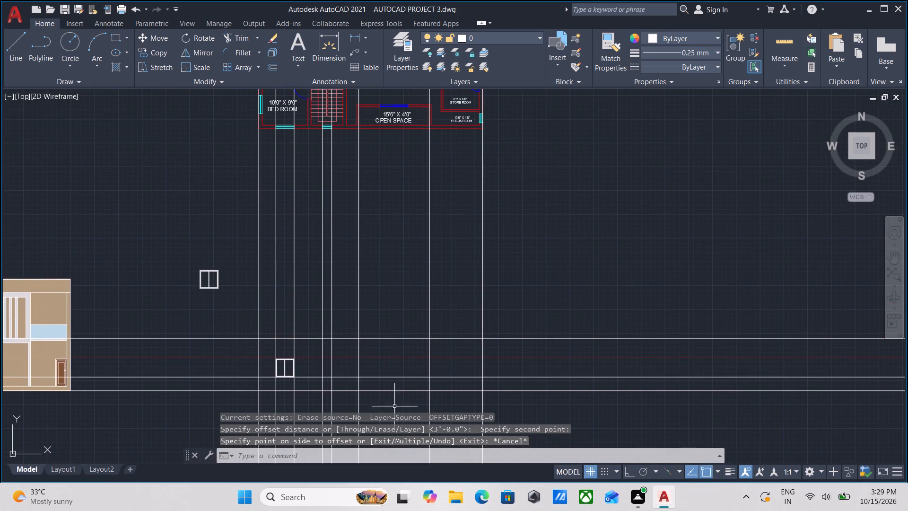
middle_drag(344, 294, 355, 330)
middle_drag(375, 333, 357, 312)
scroll(216, 299, up, 2)
drag(211, 342, 209, 337)
click(182, 300)
middle_drag(182, 300, 249, 322)
click(269, 335)
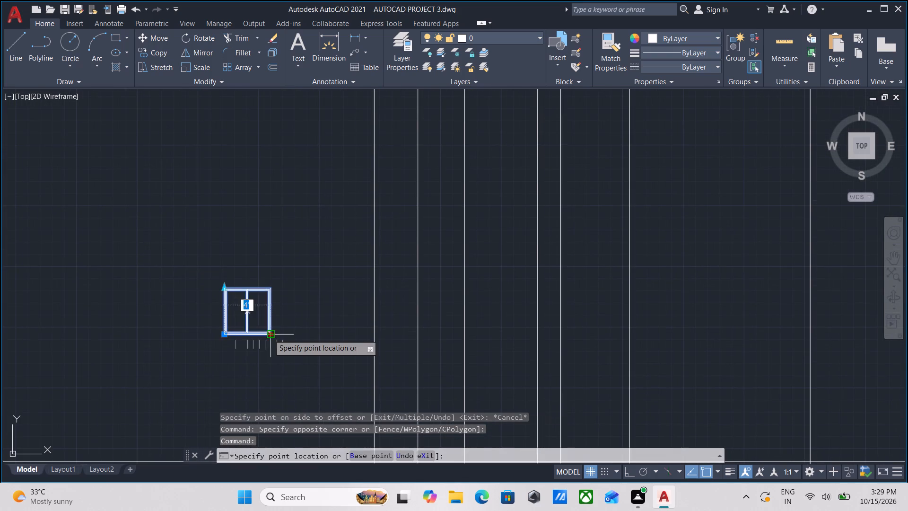
click(247, 335)
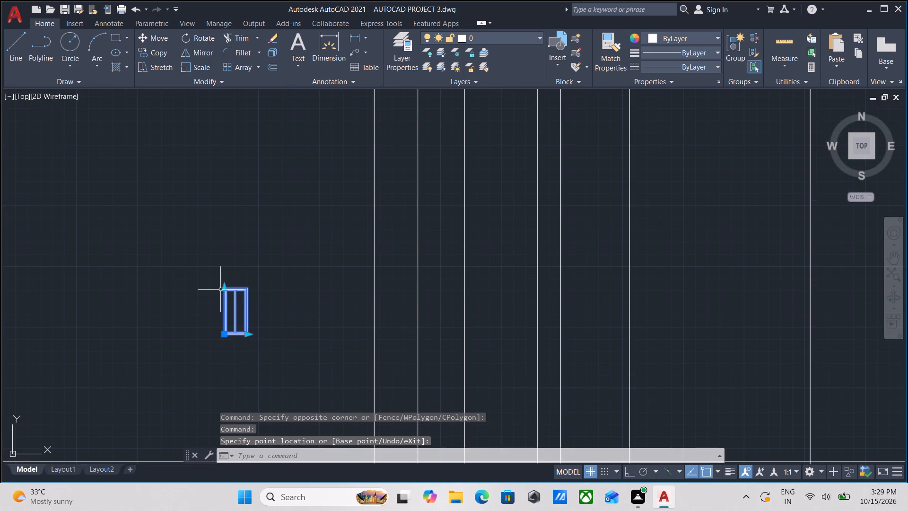
click(223, 288)
click(224, 313)
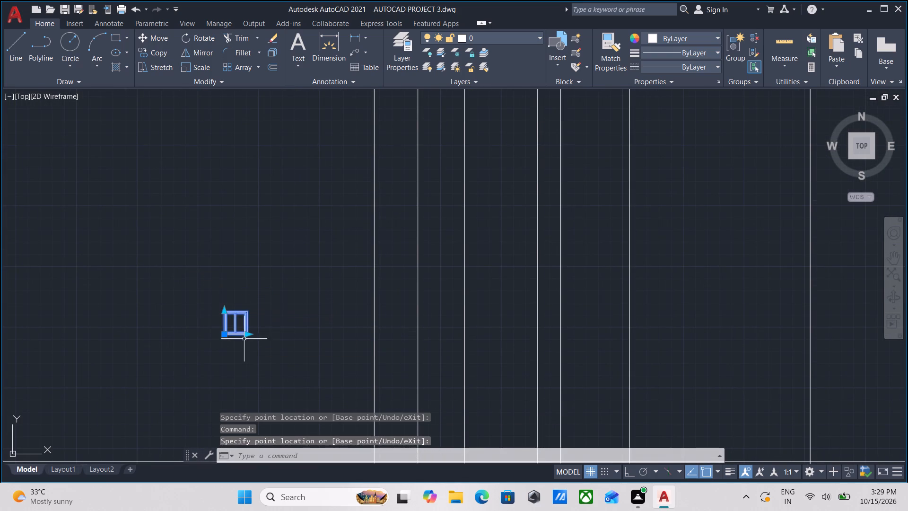
scroll(245, 341, up, 2)
key(Escape)
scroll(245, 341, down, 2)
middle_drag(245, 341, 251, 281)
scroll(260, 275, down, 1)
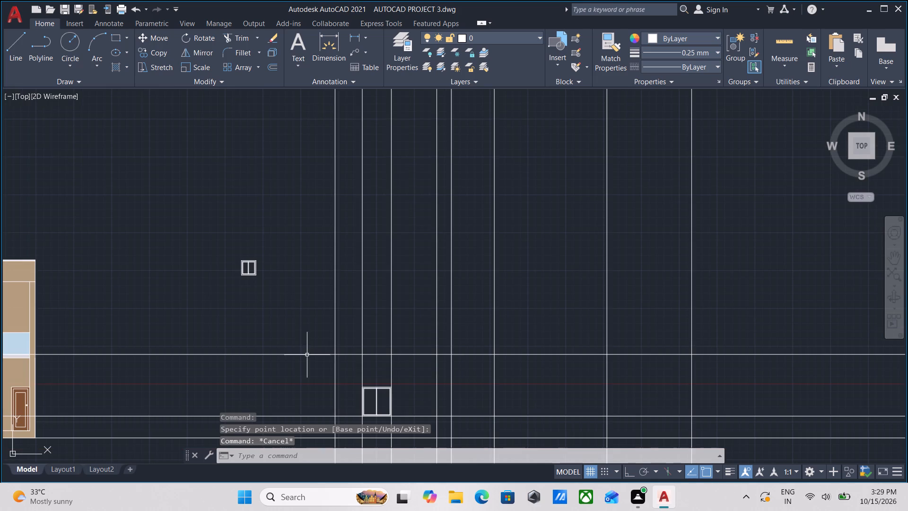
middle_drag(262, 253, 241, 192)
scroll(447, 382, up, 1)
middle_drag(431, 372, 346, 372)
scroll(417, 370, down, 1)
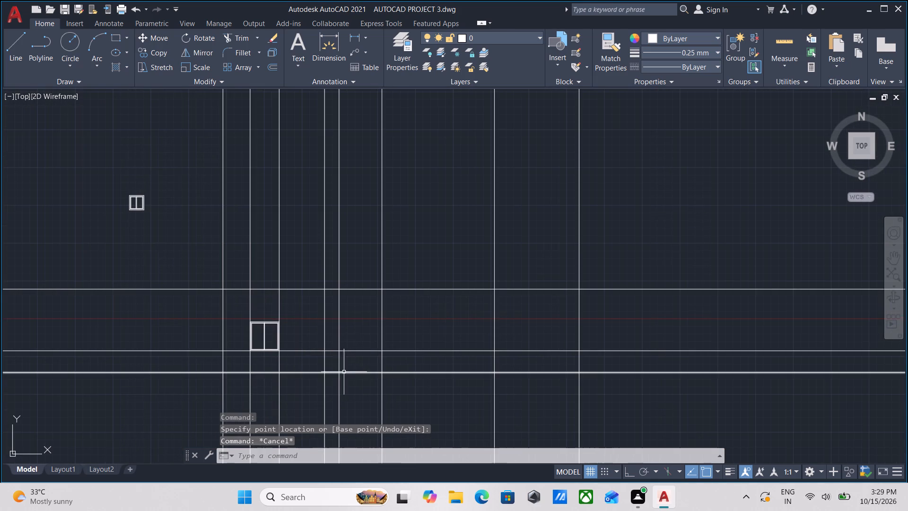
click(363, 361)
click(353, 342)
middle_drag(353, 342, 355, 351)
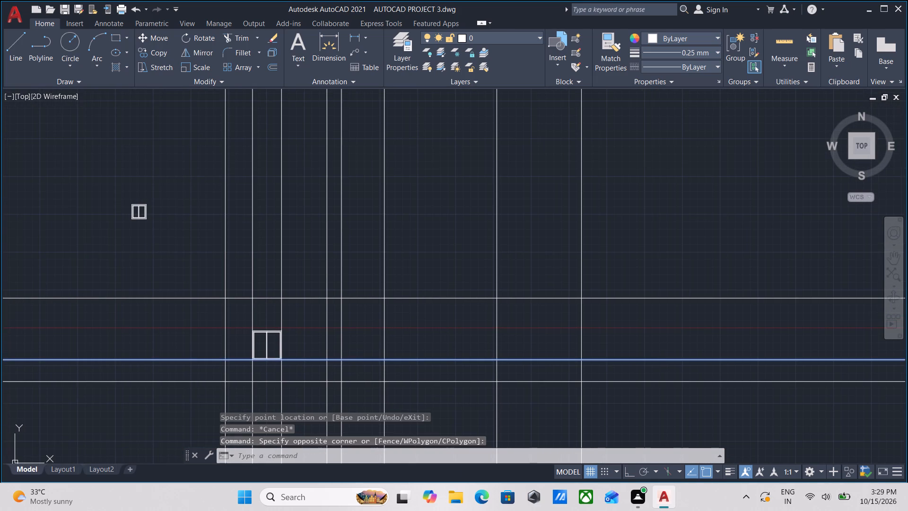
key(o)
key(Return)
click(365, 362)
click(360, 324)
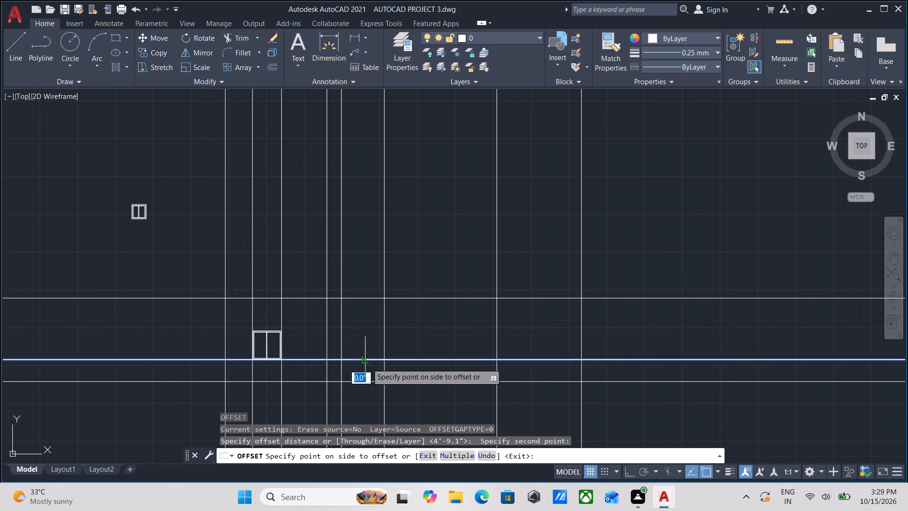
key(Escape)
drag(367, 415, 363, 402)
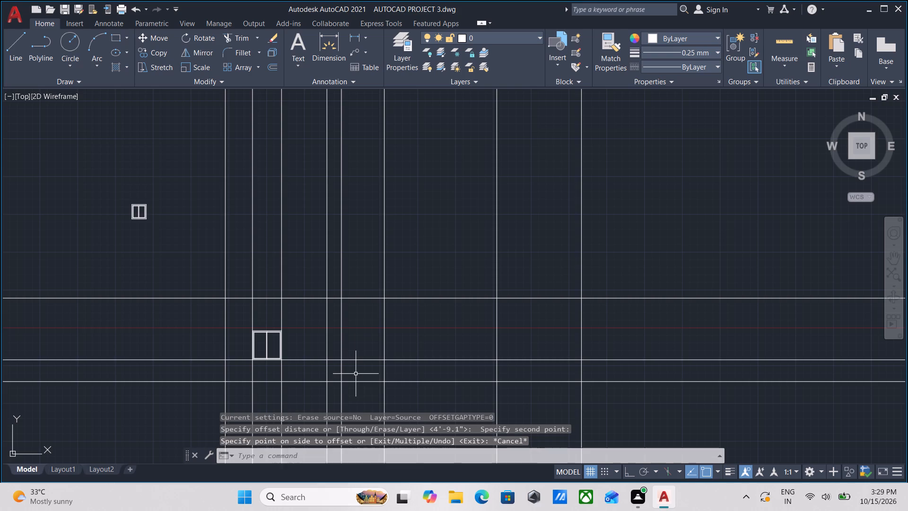
Copy the loose 2' window by its upper-right corner to where the staircase window's right projection line meets the uppermost horizontal level line.
scroll(359, 397, up, 2)
middle_drag(189, 379, 261, 386)
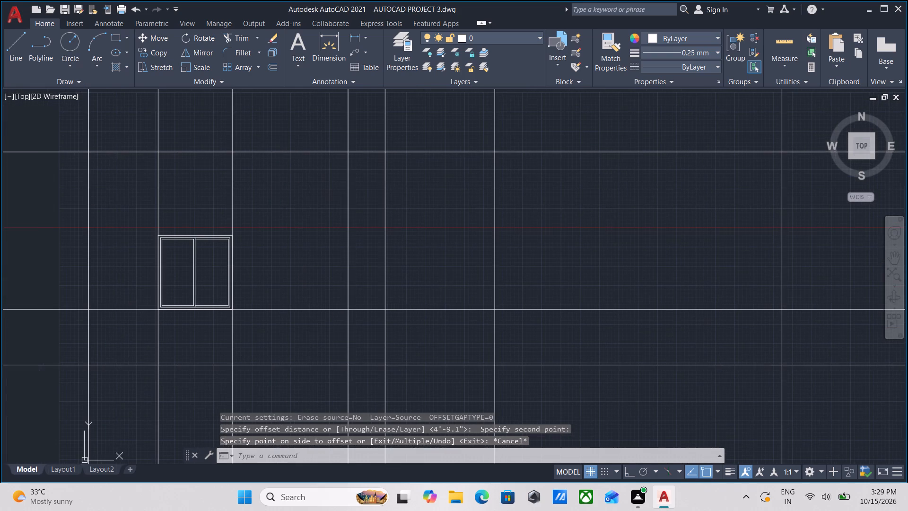
scroll(261, 386, down, 2)
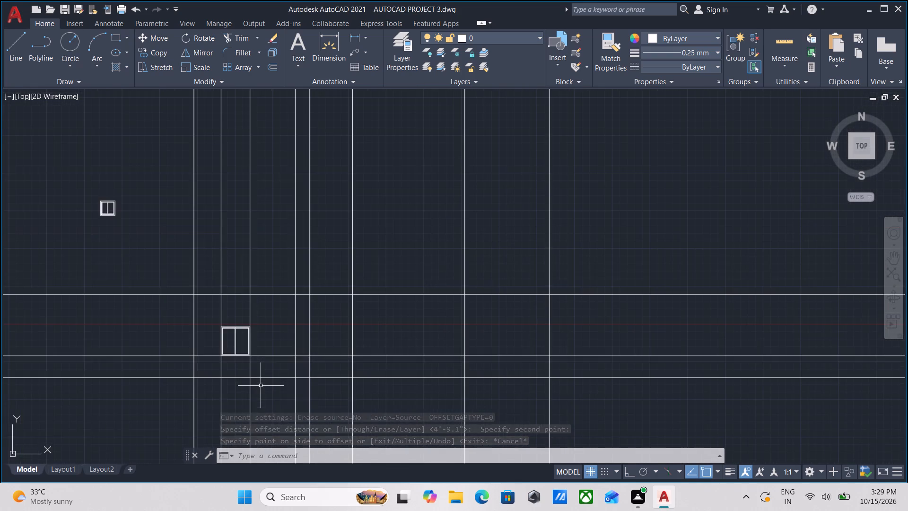
scroll(266, 389, down, 1)
middle_drag(271, 402, 292, 404)
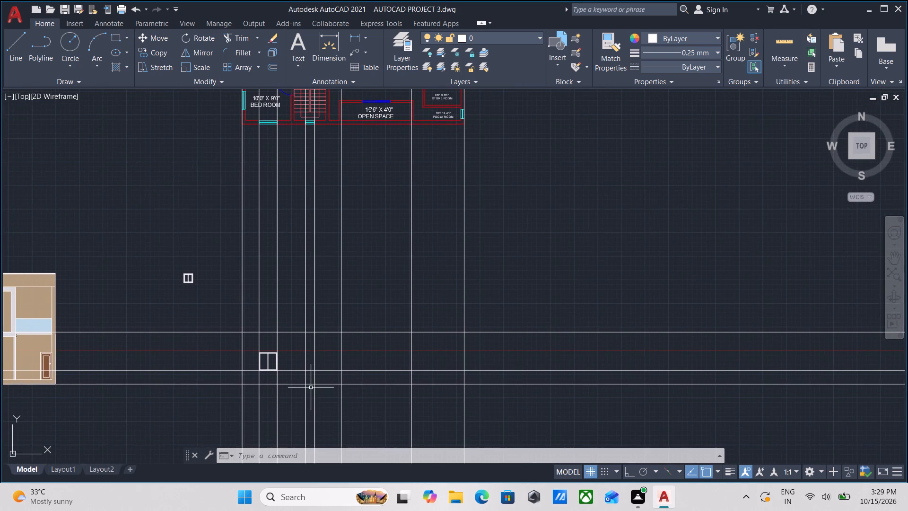
scroll(311, 386, up, 1)
middle_drag(248, 332, 274, 388)
scroll(155, 296, up, 2)
middle_drag(166, 321, 181, 355)
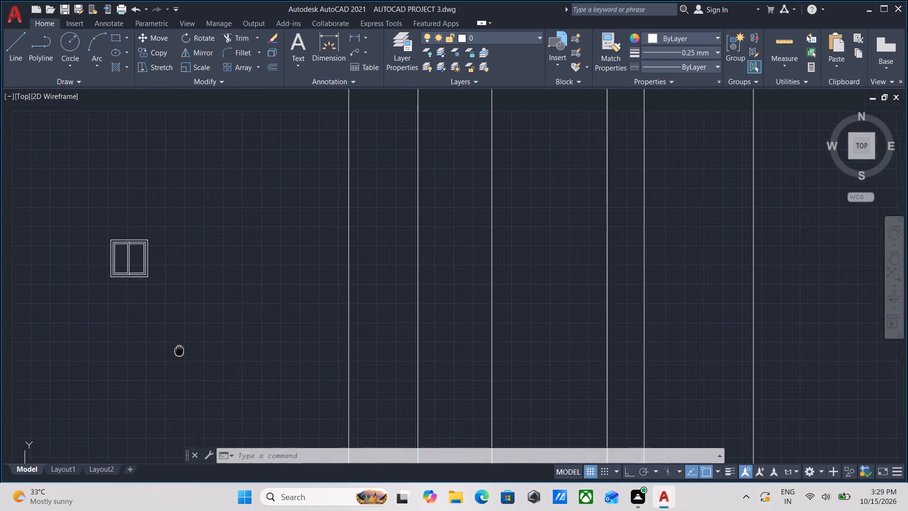
middle_drag(181, 355, 182, 357)
drag(185, 326, 174, 311)
click(110, 255)
middle_drag(160, 305, 182, 352)
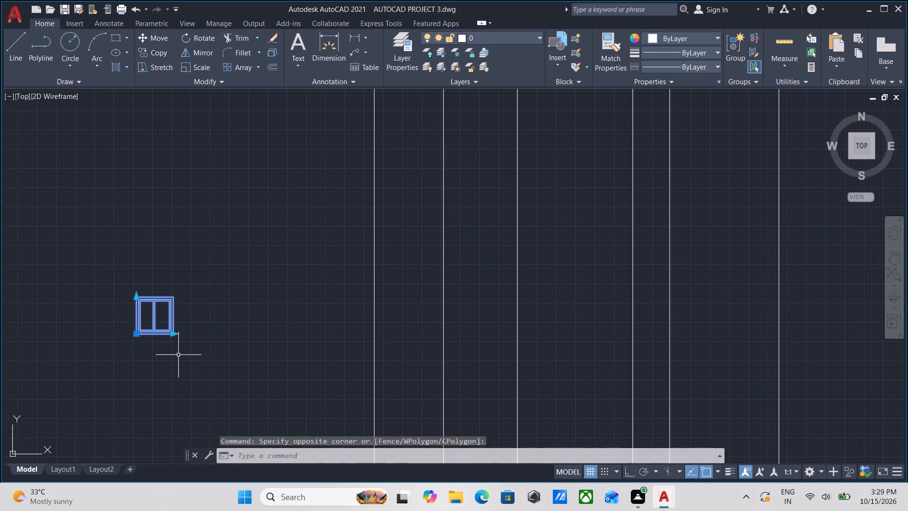
text(co)
key(Return)
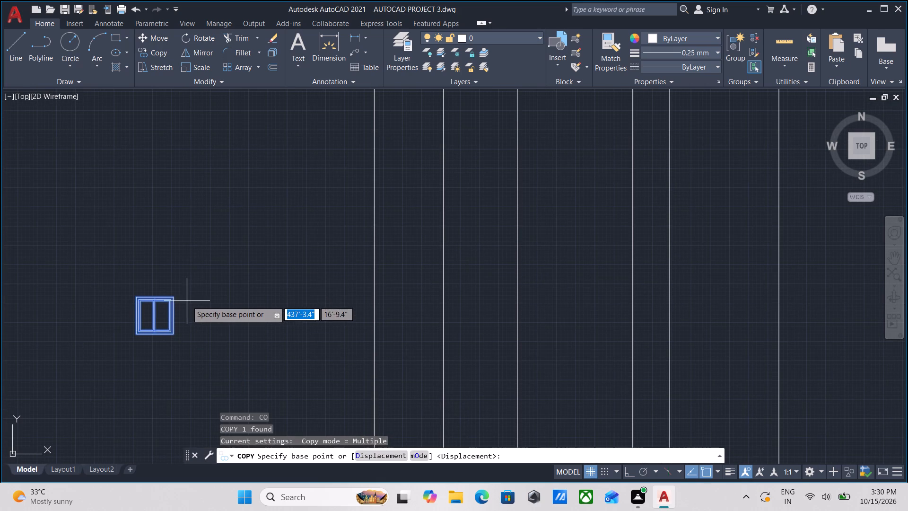
click(174, 297)
middle_drag(282, 360, 173, 262)
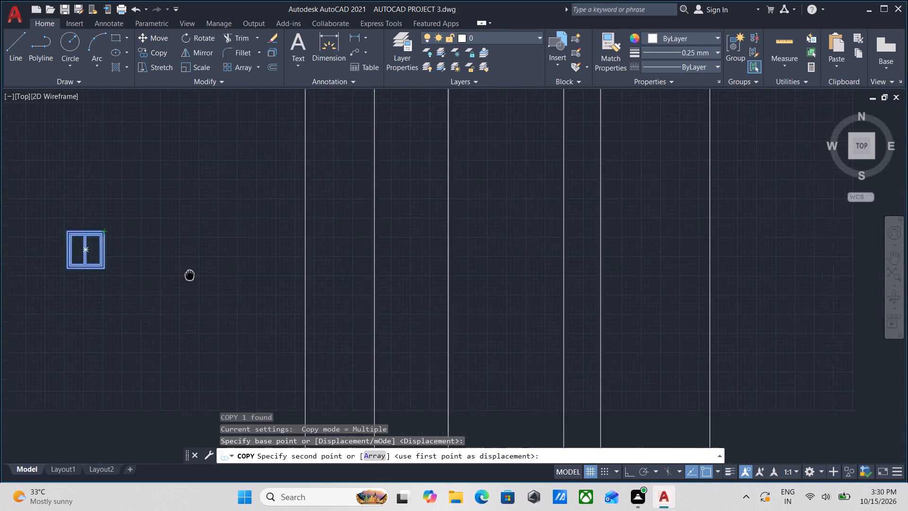
middle_drag(173, 262, 160, 248)
scroll(260, 303, down, 2)
middle_drag(248, 295, 213, 244)
scroll(326, 292, up, 2)
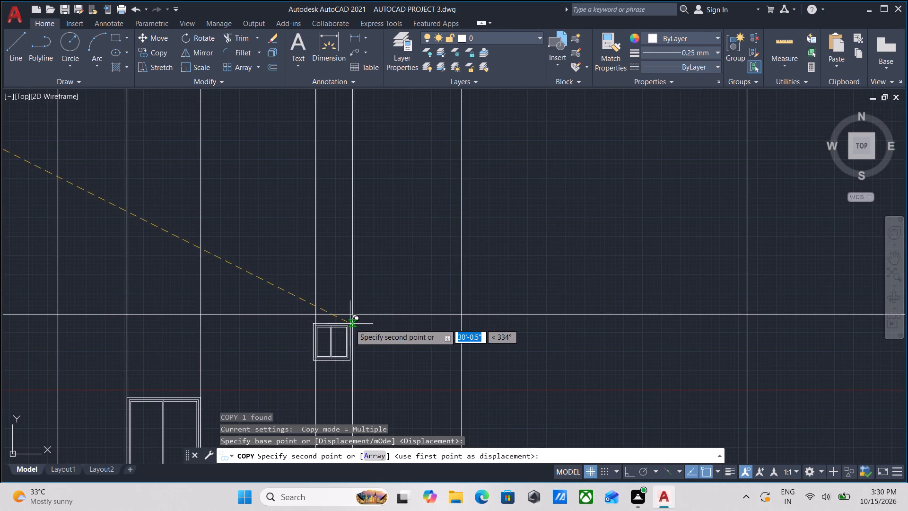
click(352, 317)
scroll(325, 317, down, 3)
middle_drag(323, 333, 314, 380)
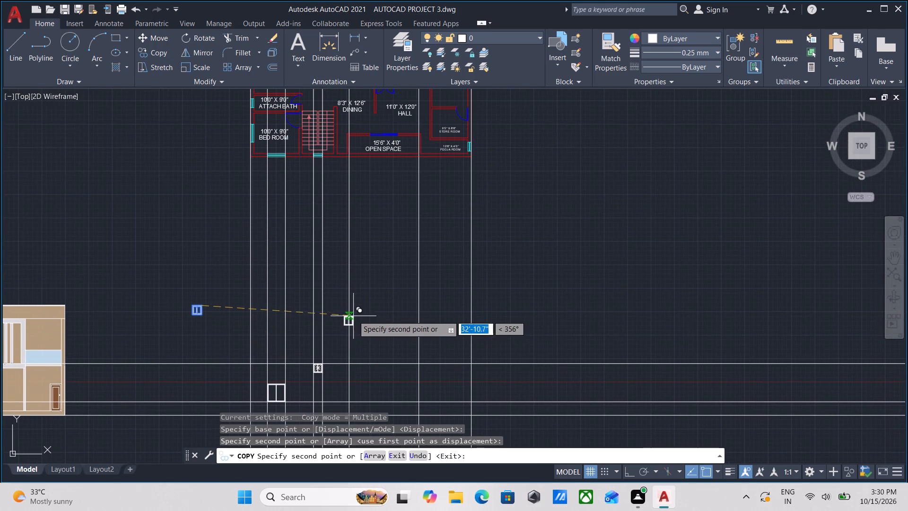
middle_drag(354, 313, 310, 274)
middle_drag(291, 284, 290, 327)
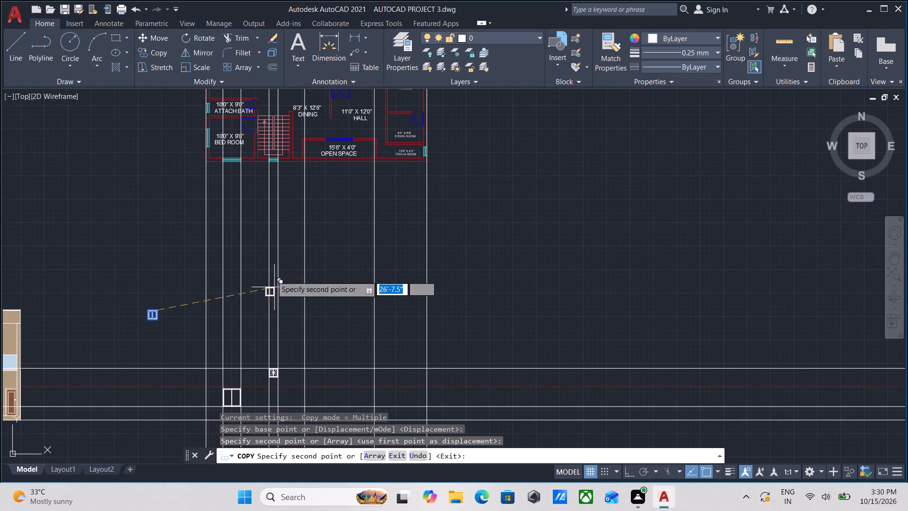
key(Escape)
Draw a vertical construction line through the left end of the sliding door between the hall and the open space, with Ortho on.
scroll(319, 312, up, 1)
middle_drag(318, 309, 329, 360)
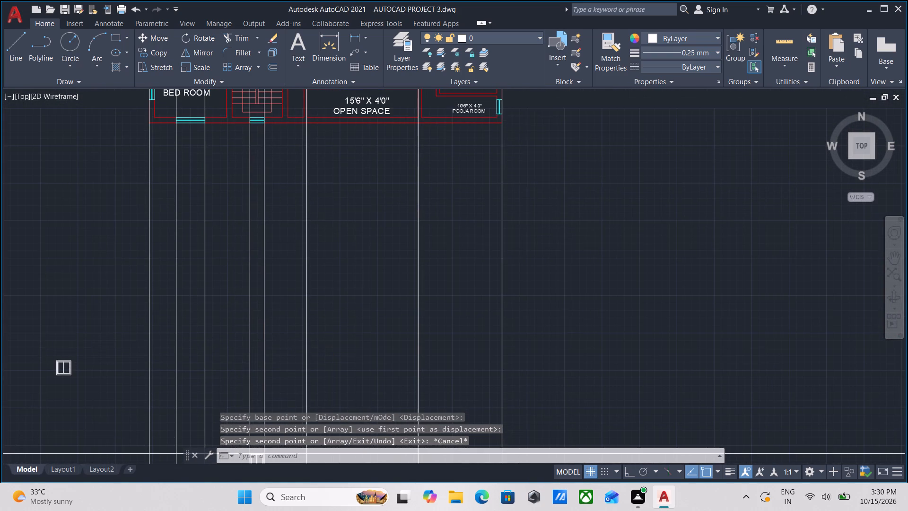
text(xl)
key(Return)
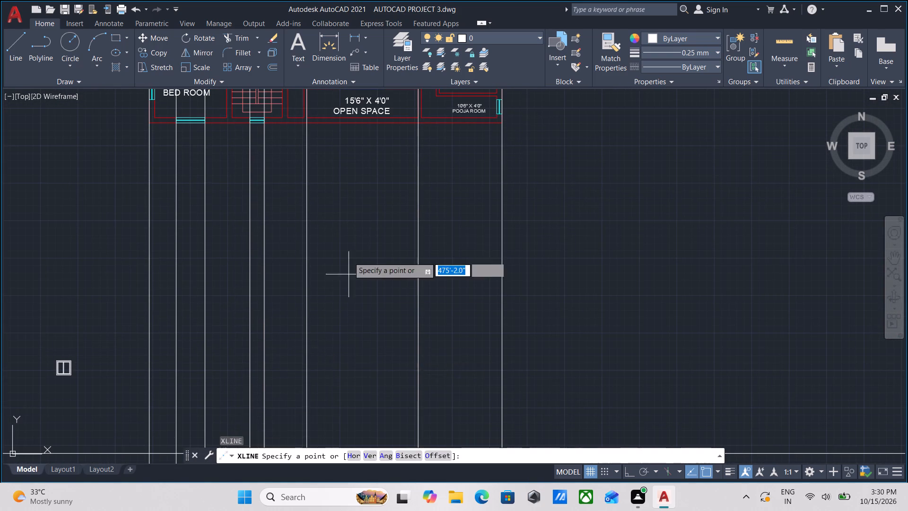
middle_drag(350, 244, 344, 320)
scroll(334, 144, up, 3)
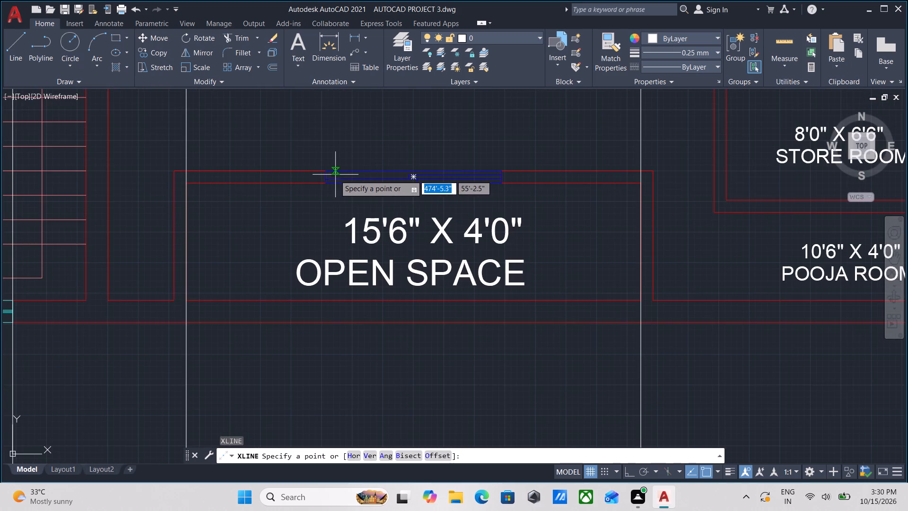
click(327, 181)
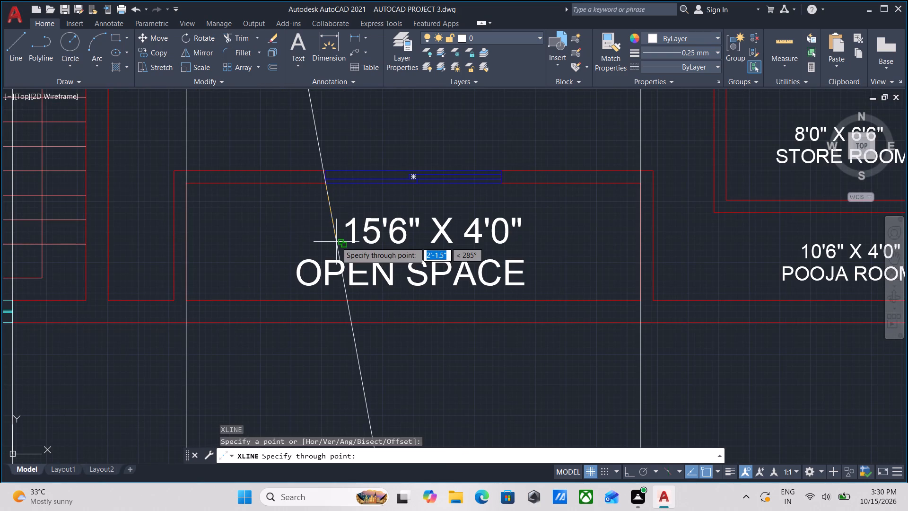
key(F8)
middle_drag(325, 264, 329, 173)
click(335, 292)
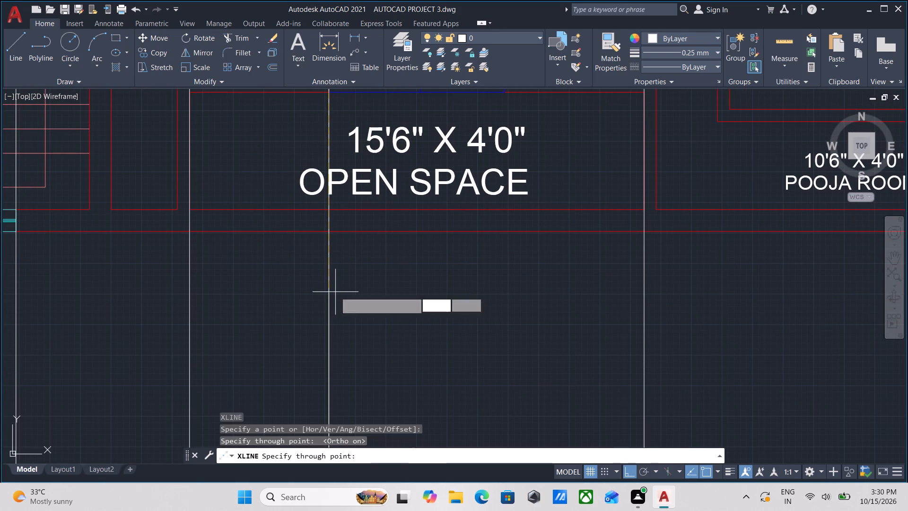
scroll(335, 292, down, 2)
key(Escape)
middle_drag(354, 288, 322, 277)
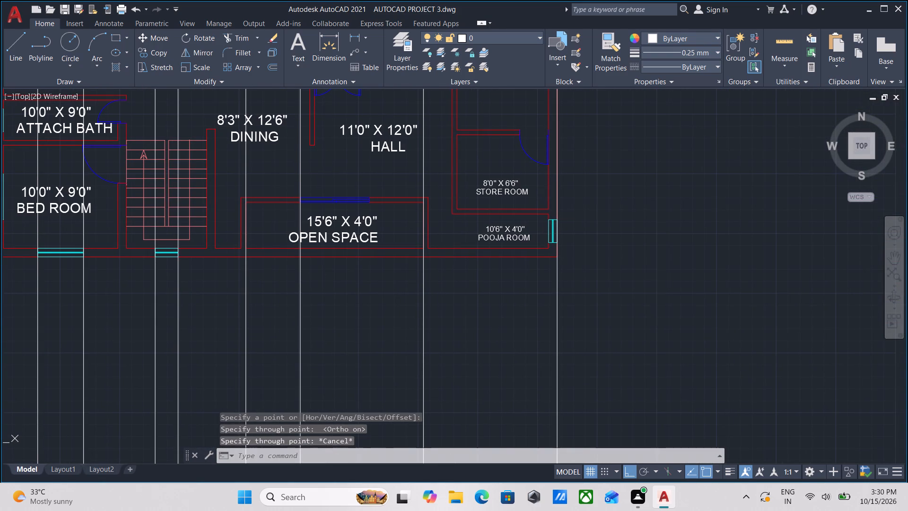
Draw a vertical construction line through the right end of the sliding door between the hall and the open space.
text(xl)
key(Return)
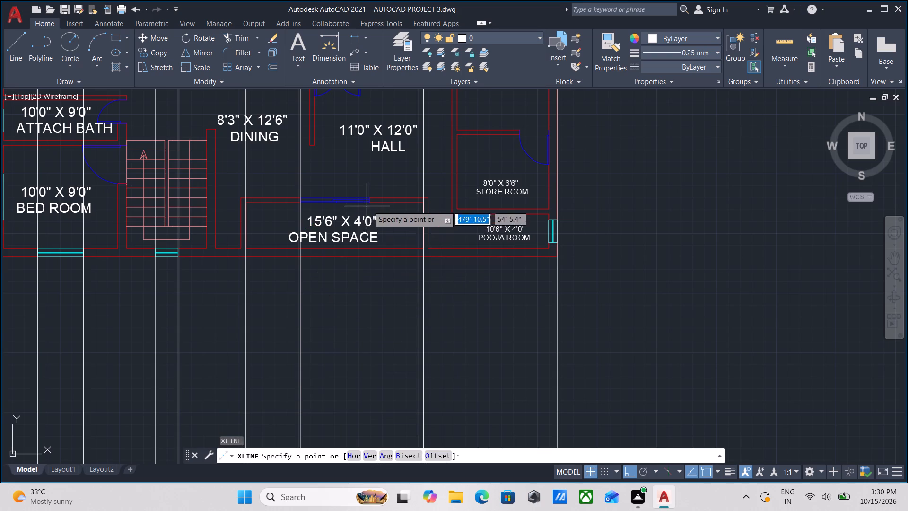
scroll(381, 203, up, 4)
click(318, 196)
scroll(325, 288, down, 1)
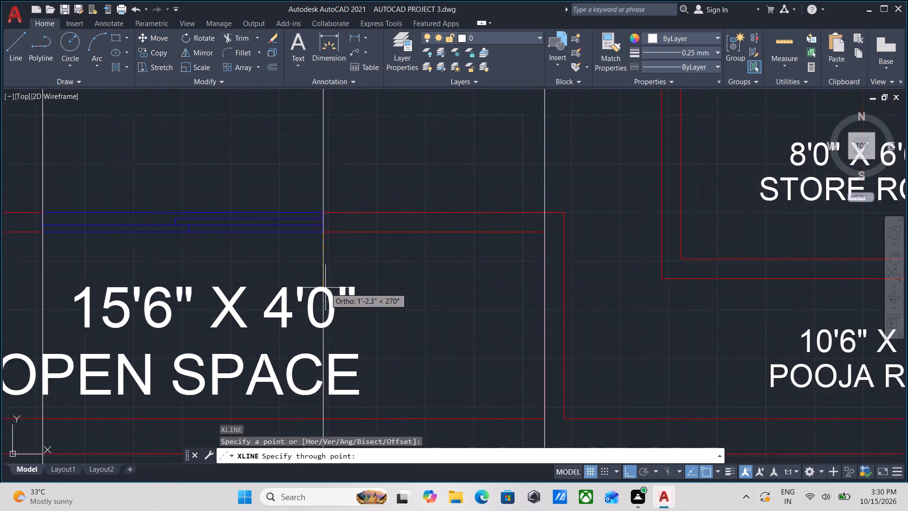
middle_drag(324, 287, 321, 182)
scroll(330, 200, down, 3)
click(326, 285)
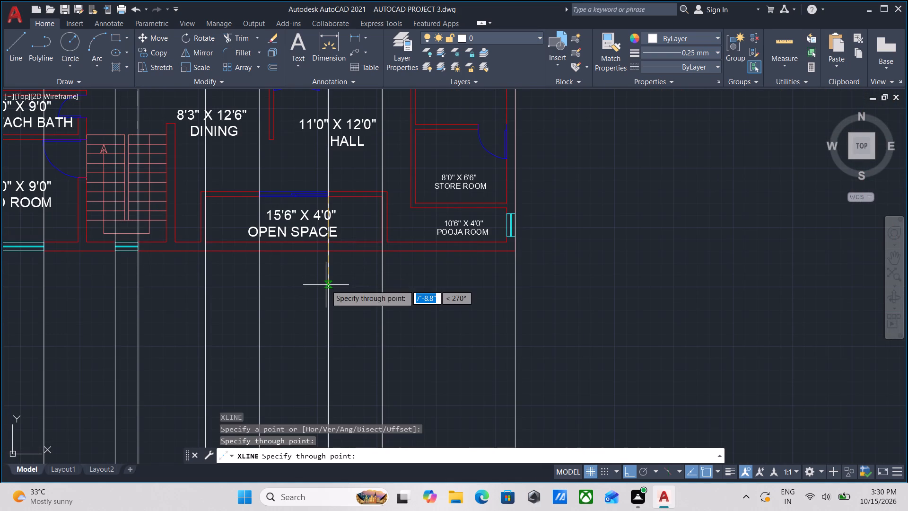
key(Escape)
Examine the rear elevation's window placement, projection lines and levels against the ground-floor plan and the finished front elevation.
scroll(326, 285, down, 2)
middle_drag(321, 282, 340, 173)
middle_drag(330, 324, 336, 241)
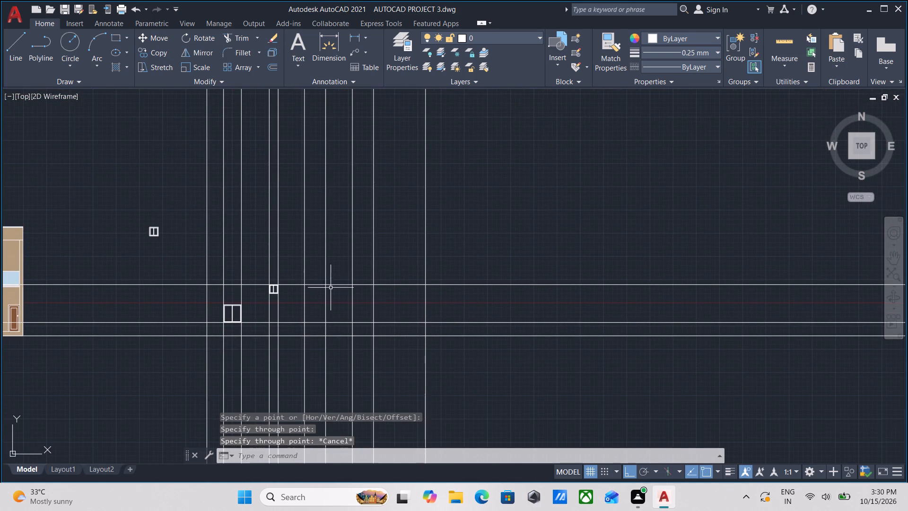
middle_drag(329, 300, 330, 364)
middle_drag(329, 277, 334, 313)
middle_drag(332, 310, 340, 187)
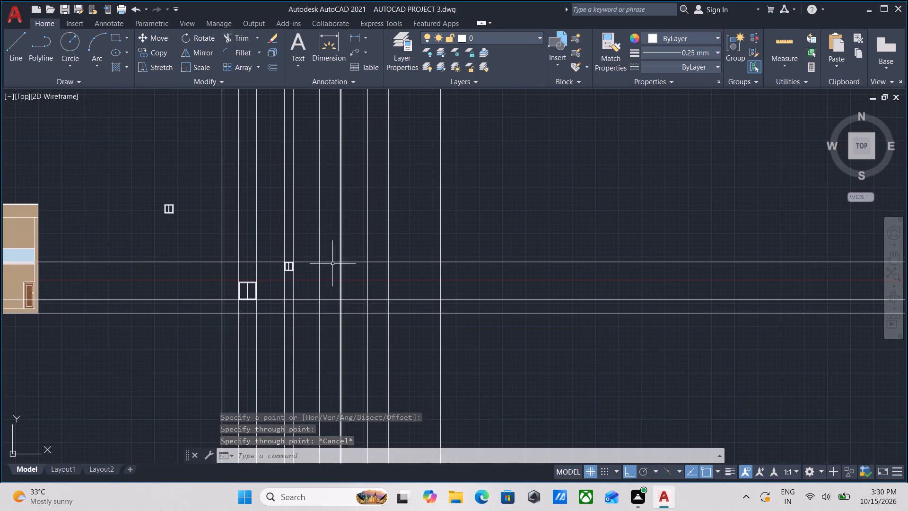
middle_drag(300, 304, 299, 413)
middle_drag(324, 300, 327, 336)
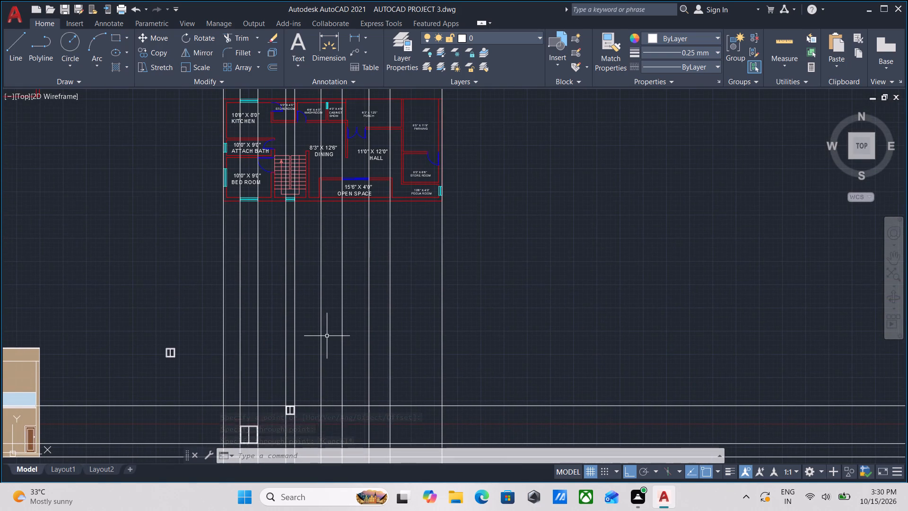
middle_drag(326, 336, 325, 218)
middle_drag(330, 246, 331, 308)
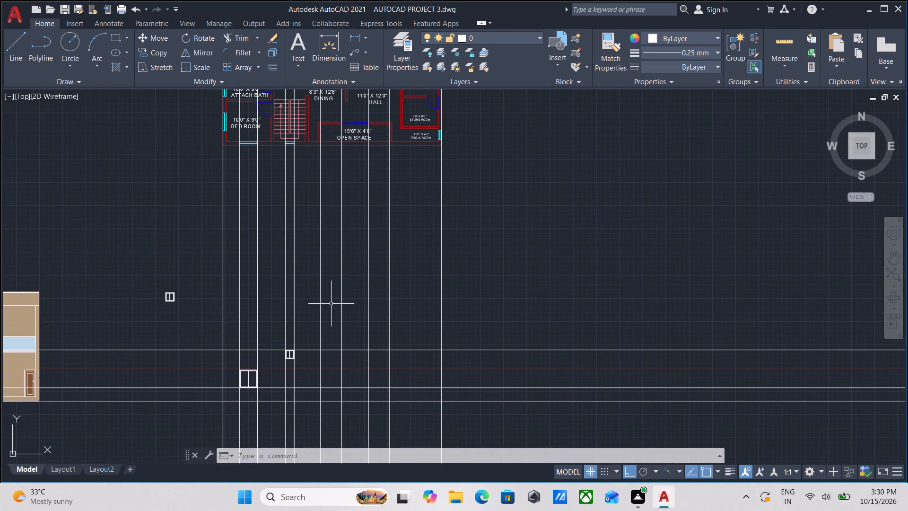
scroll(380, 405, down, 1)
middle_drag(380, 405, 219, 453)
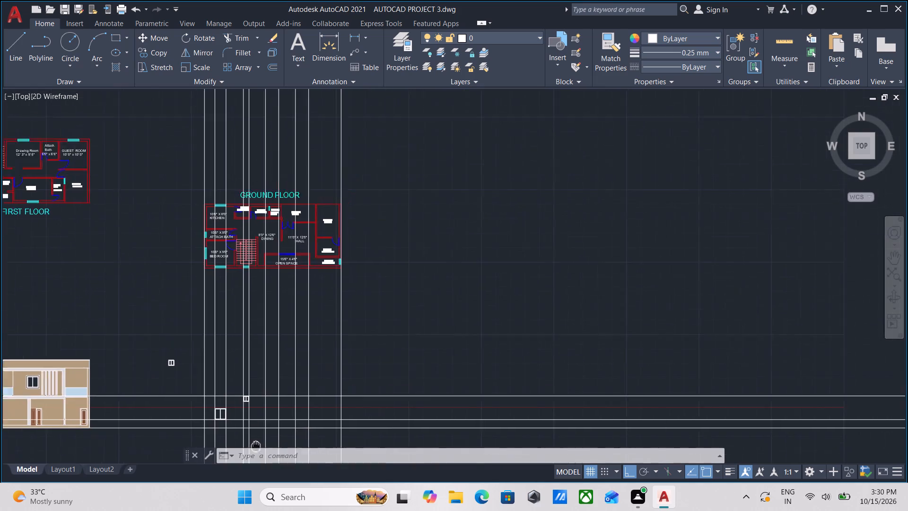
middle_drag(219, 453, 198, 460)
scroll(294, 353, up, 1)
scroll(294, 353, down, 2)
middle_drag(294, 353, 334, 298)
middle_drag(342, 303, 349, 286)
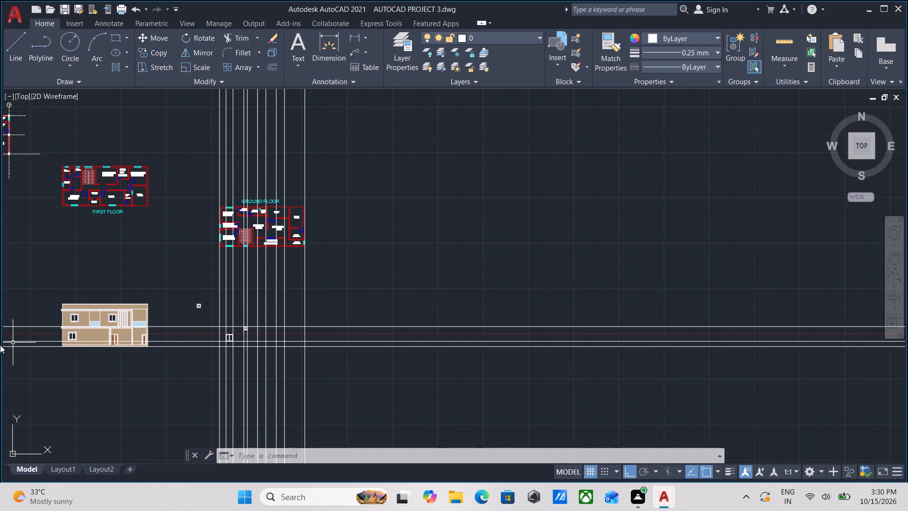
scroll(247, 331, up, 2)
scroll(201, 347, up, 2)
scroll(239, 327, down, 1)
middle_drag(241, 326, 188, 389)
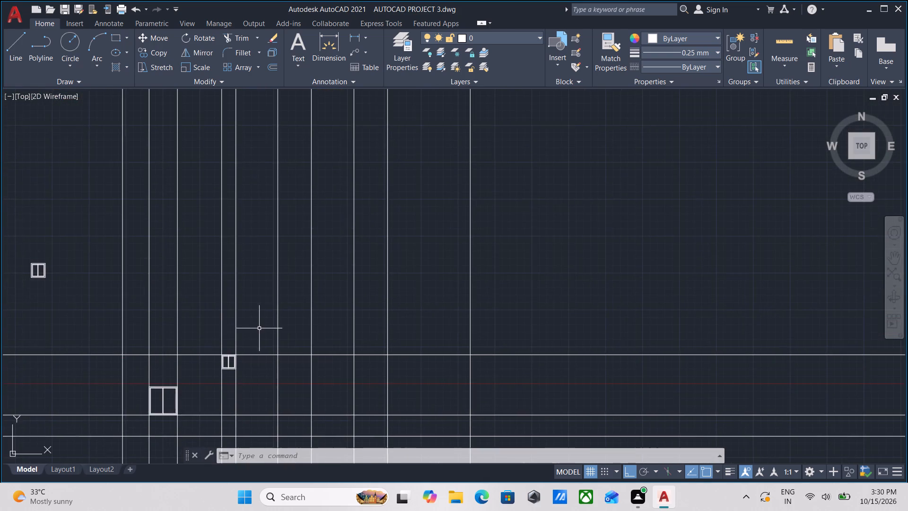
middle_drag(261, 324, 300, 289)
scroll(272, 312, down, 1)
middle_drag(173, 319, 302, 283)
scroll(215, 297, down, 1)
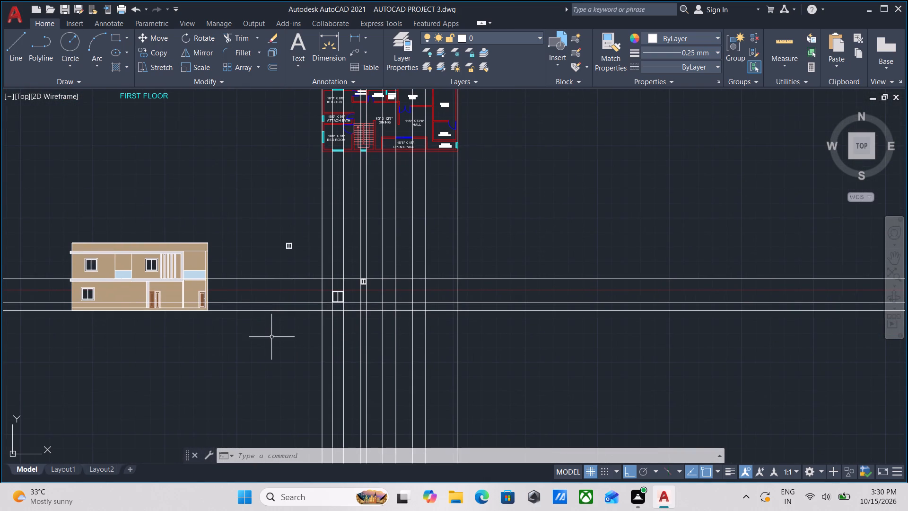
middle_drag(271, 337, 251, 373)
scroll(249, 326, up, 2)
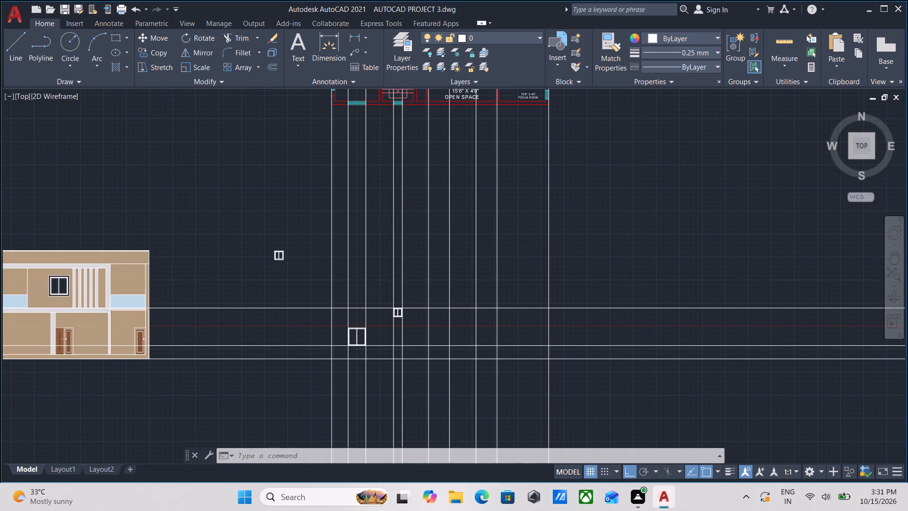
scroll(258, 325, down, 1)
middle_drag(262, 332, 267, 357)
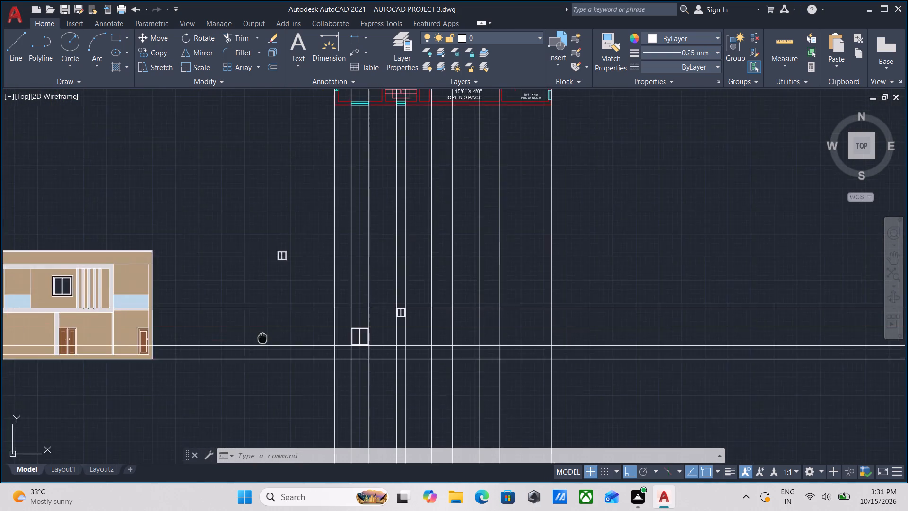
middle_drag(267, 357, 282, 421)
scroll(211, 298, down, 1)
middle_drag(211, 298, 236, 341)
middle_drag(205, 348, 176, 273)
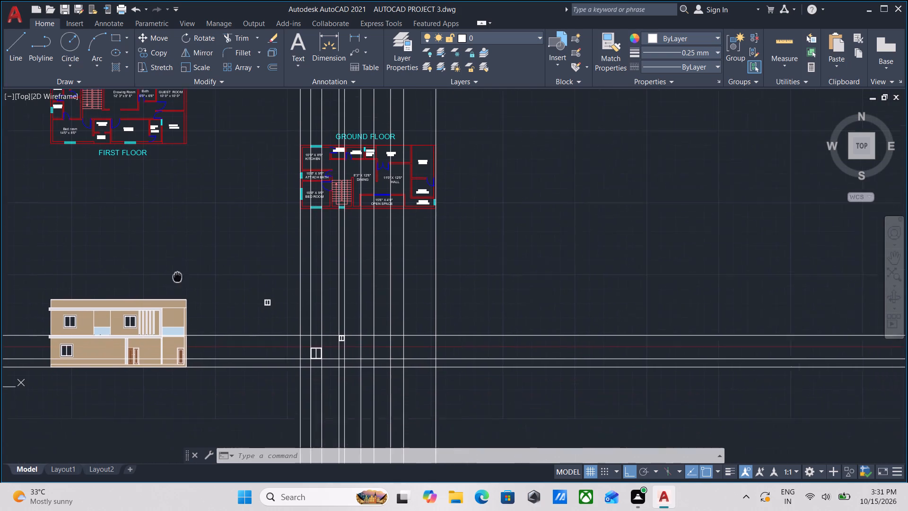
middle_drag(176, 273, 176, 268)
scroll(324, 343, up, 2)
Examine the ground-floor plan around the porch, hall and open space to check which openings face the rear.
middle_drag(352, 341, 44, 453)
scroll(3, 470, up, 1)
scroll(106, 317, down, 2)
middle_drag(110, 345, 126, 440)
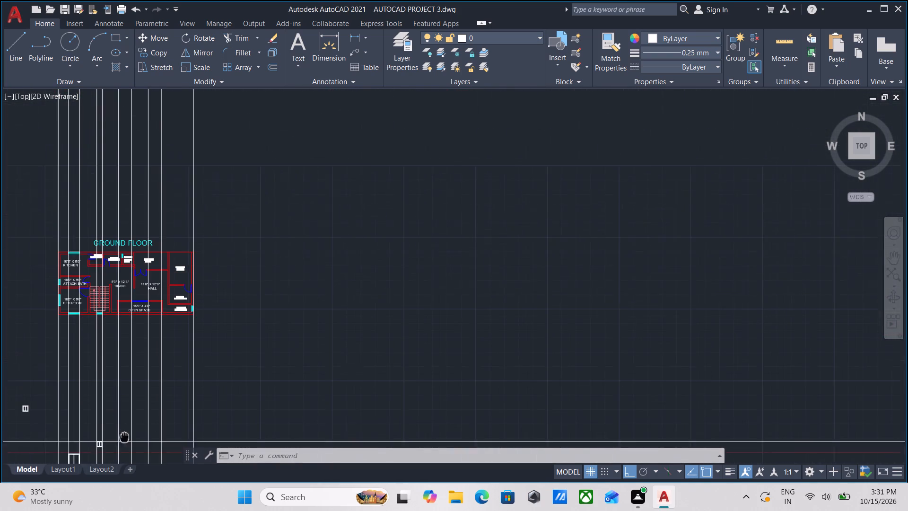
middle_drag(126, 440, 127, 441)
scroll(151, 277, up, 3)
middle_drag(105, 301, 142, 250)
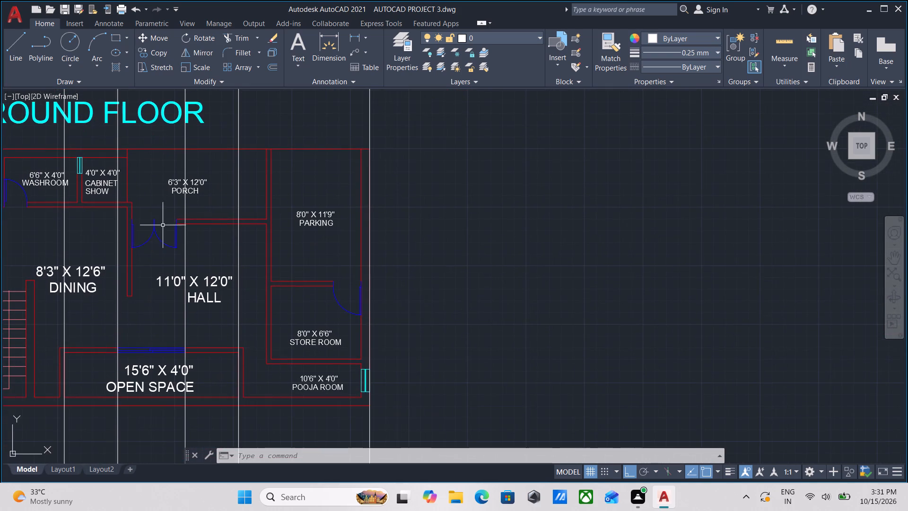
scroll(150, 312, down, 1)
middle_drag(147, 276, 169, 201)
middle_drag(164, 319, 196, 214)
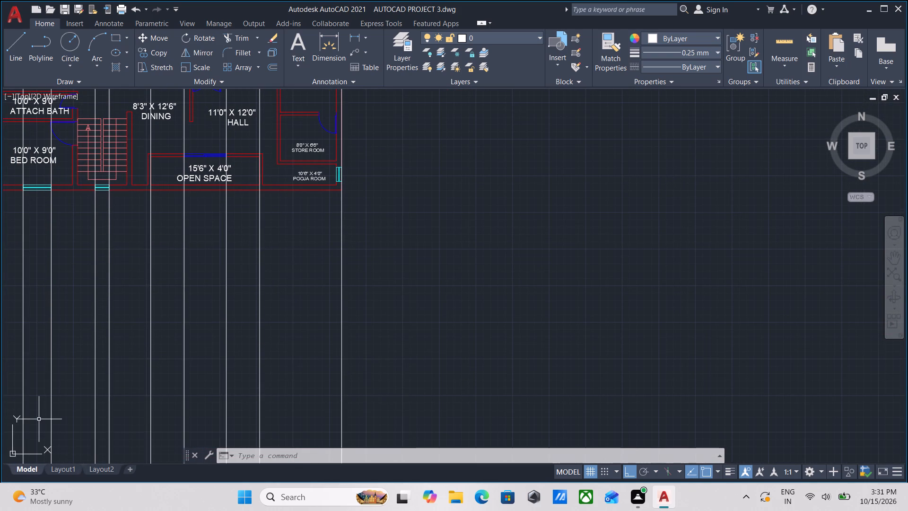
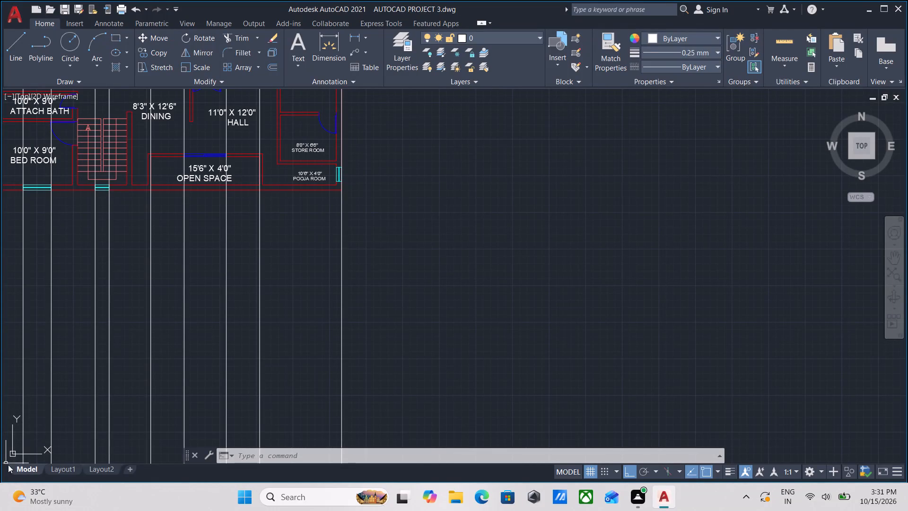
Examine how the projection lines from the ground-floor plan meet the rear elevation's windows and levels, comparing them with the finished front elevation.
scroll(260, 365, down, 2)
middle_drag(261, 348, 286, 280)
middle_drag(180, 332, 222, 302)
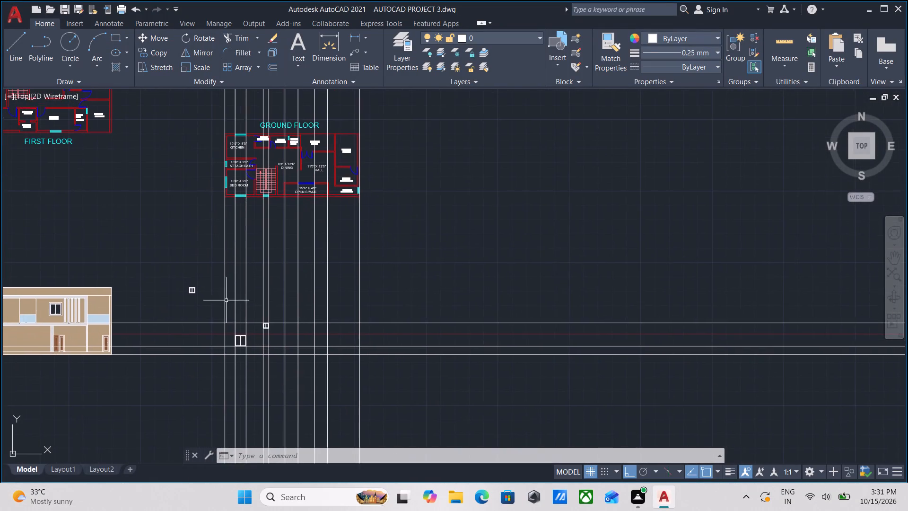
scroll(294, 370, up, 1)
middle_drag(267, 332, 272, 496)
middle_drag(293, 365, 309, 312)
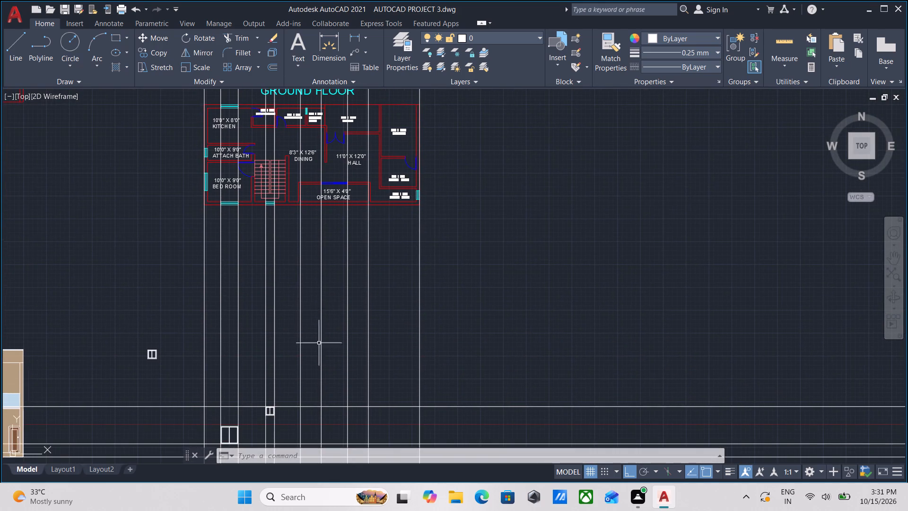
middle_drag(320, 336, 347, 255)
scroll(362, 367, up, 2)
scroll(356, 342, down, 2)
middle_drag(356, 341, 354, 380)
middle_drag(354, 360, 356, 320)
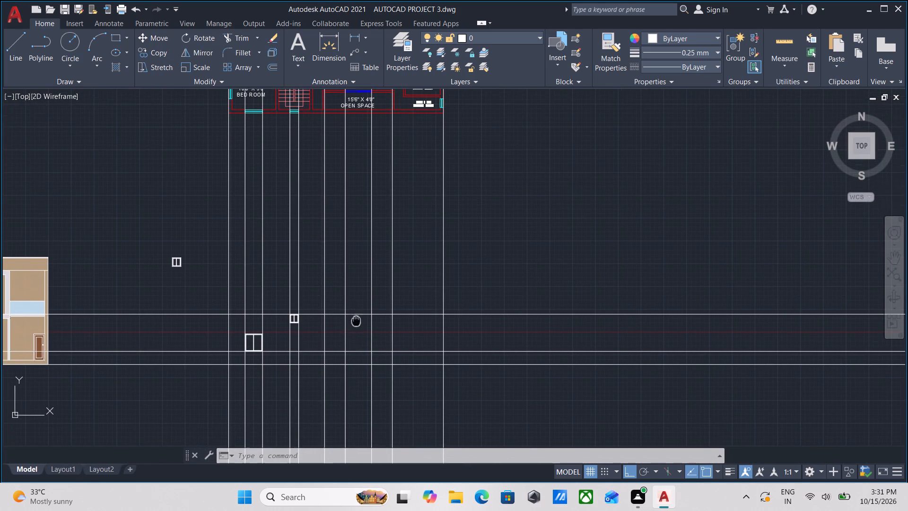
middle_drag(356, 320, 356, 320)
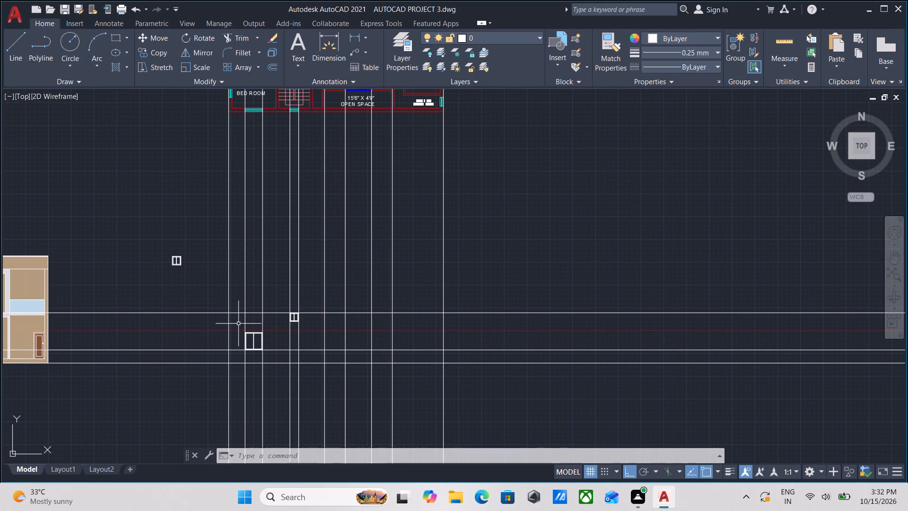
scroll(295, 314, down, 1)
scroll(338, 337, up, 2)
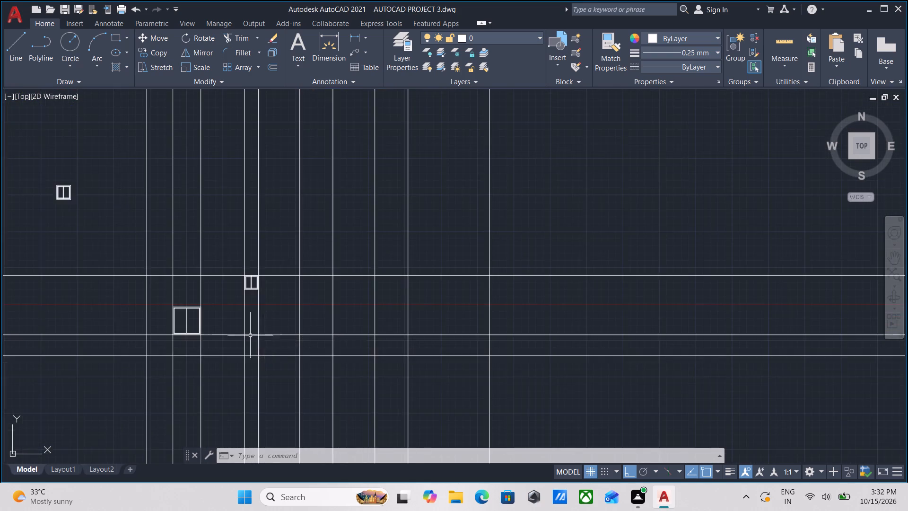
scroll(234, 334, down, 1)
middle_drag(255, 318, 396, 285)
middle_drag(227, 296, 374, 308)
scroll(290, 296, down, 2)
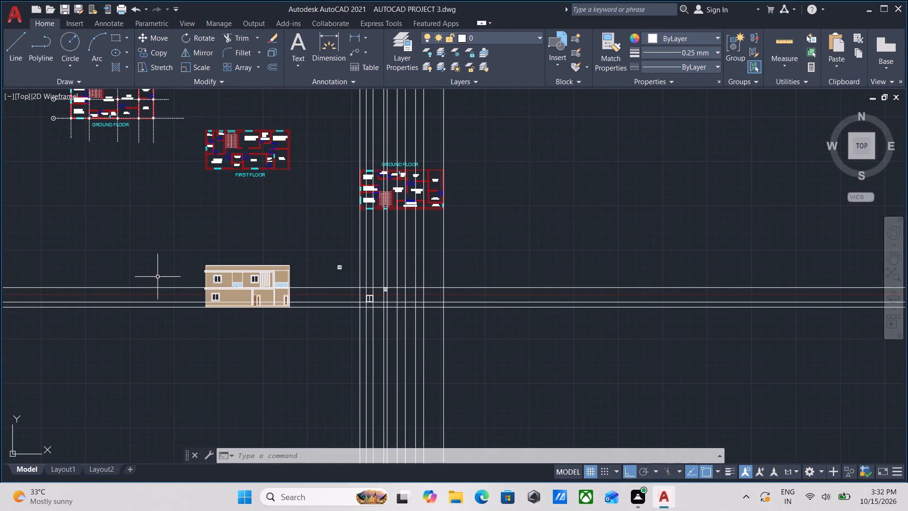
scroll(157, 277, up, 2)
scroll(212, 307, up, 1)
scroll(523, 326, up, 2)
scroll(390, 268, up, 2)
scroll(314, 256, down, 5)
middle_drag(384, 276, 169, 275)
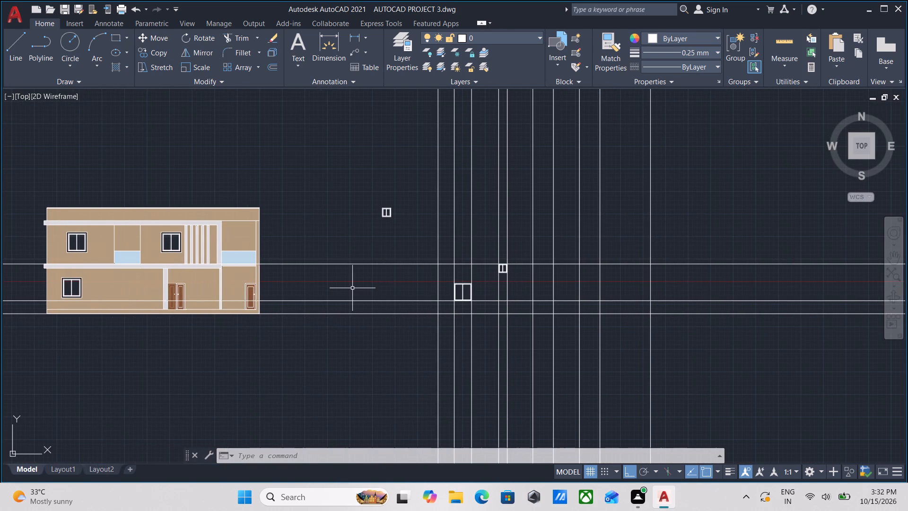
middle_drag(353, 288, 299, 308)
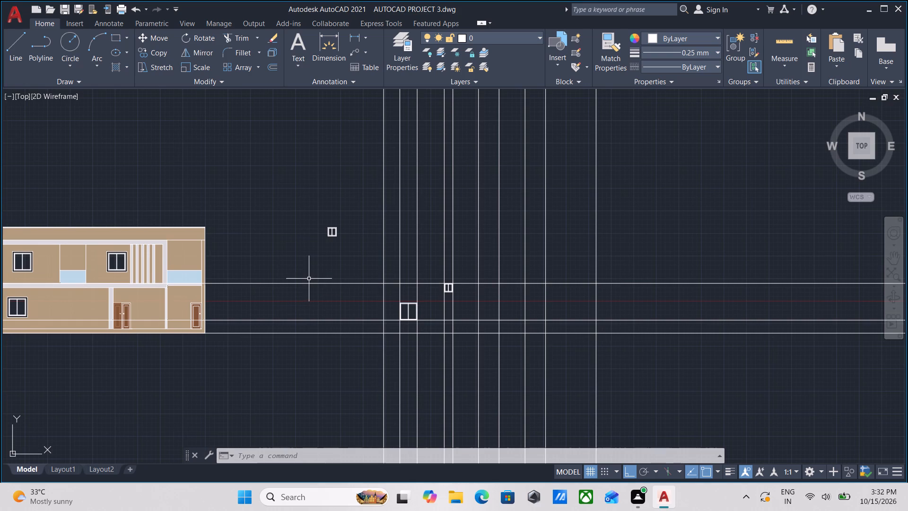
scroll(308, 273, down, 1)
middle_drag(308, 273, 174, 286)
scroll(300, 157, up, 2)
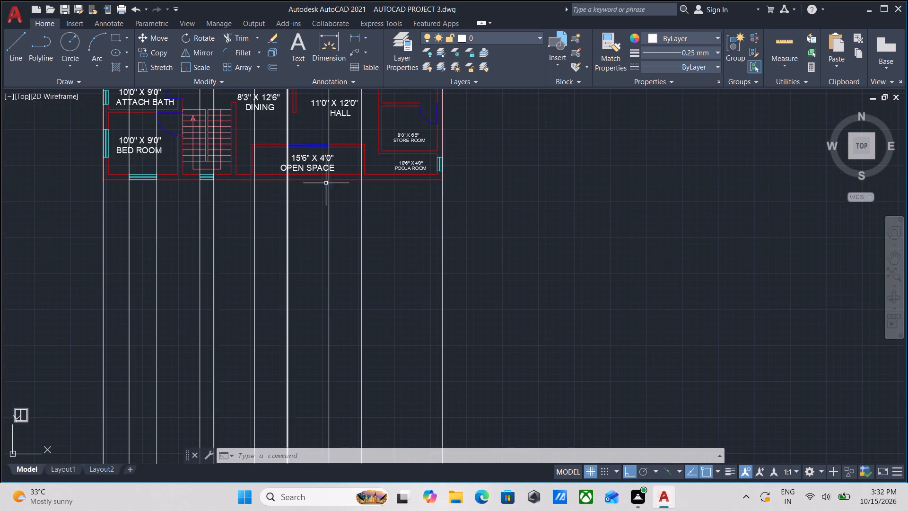
scroll(327, 184, down, 1)
middle_drag(327, 184, 265, 177)
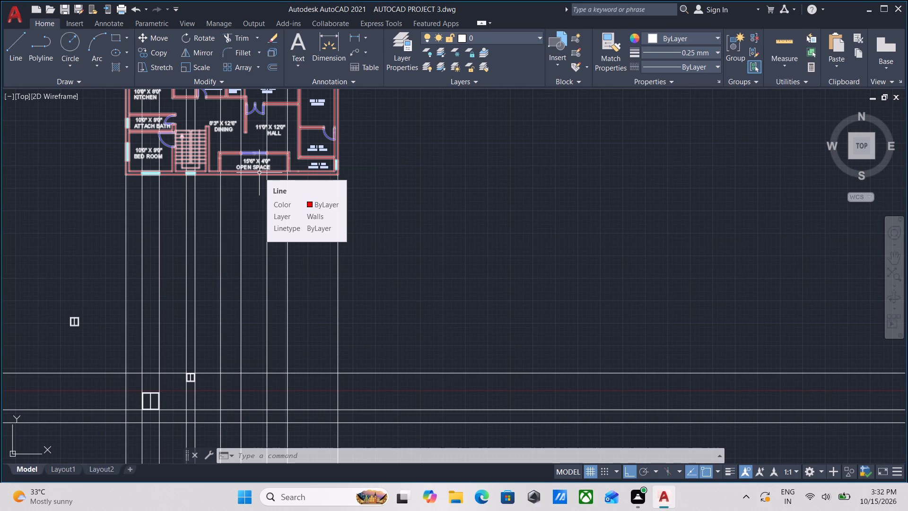
Examine the open space and sliding door in the ground-floor plan against their projection lines in the rear elevation.
scroll(324, 158, down, 2)
scroll(323, 186, up, 2)
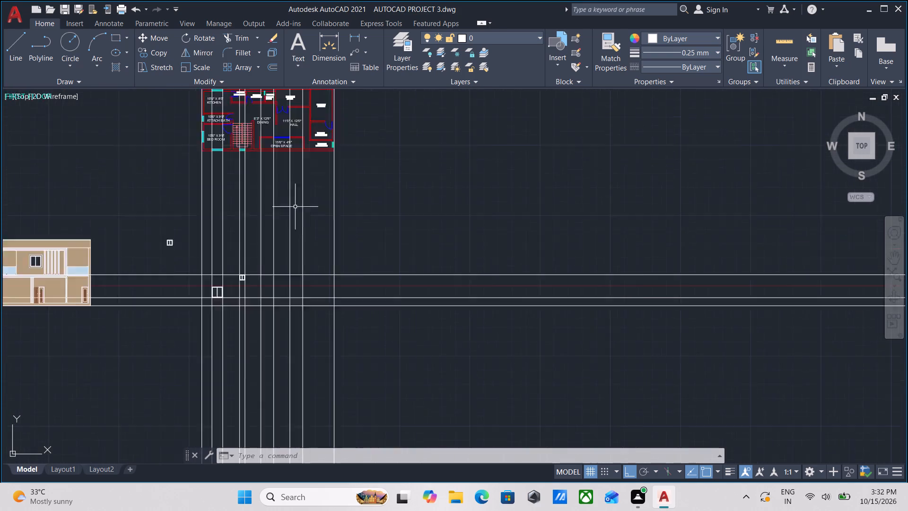
middle_drag(213, 216, 254, 177)
scroll(281, 258, up, 1)
middle_drag(282, 260, 369, 312)
scroll(372, 214, down, 2)
middle_drag(371, 222, 365, 302)
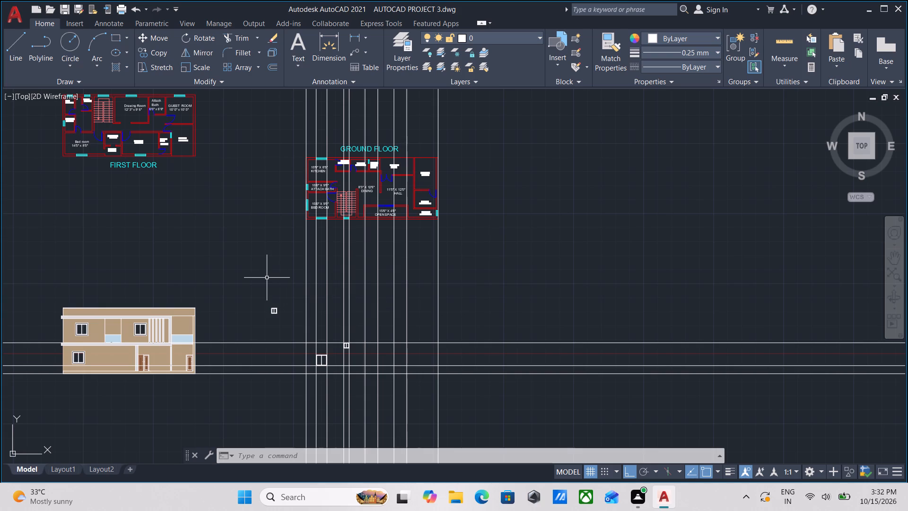
scroll(357, 338, up, 2)
middle_drag(325, 342, 337, 282)
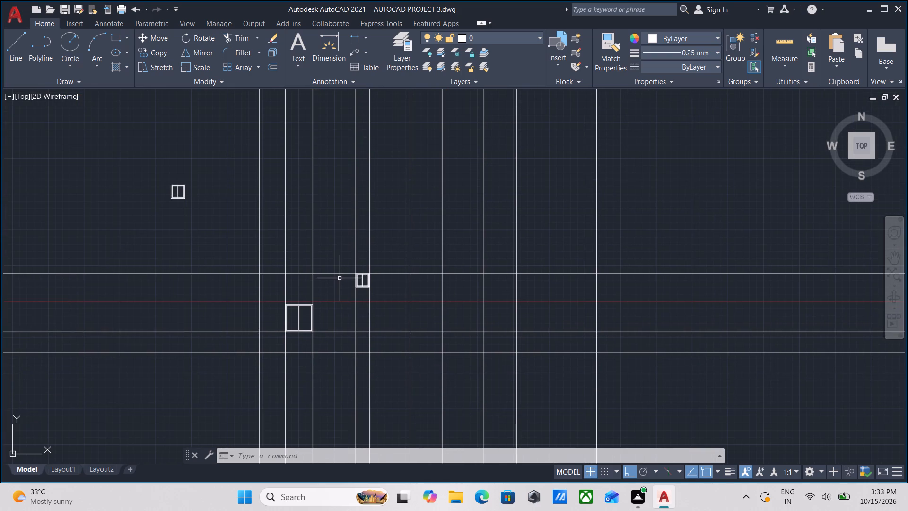
scroll(378, 275, down, 1)
middle_drag(405, 273, 374, 333)
middle_drag(401, 266, 375, 297)
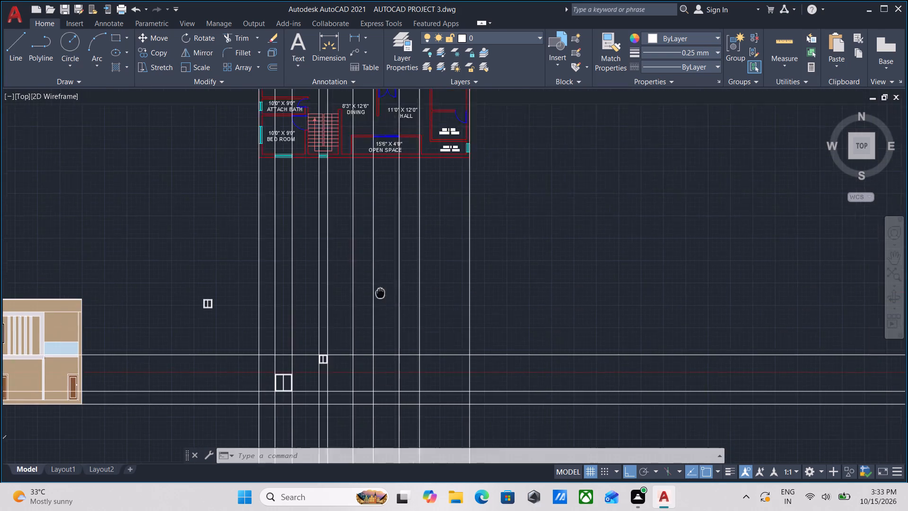
middle_drag(375, 297, 361, 305)
middle_drag(391, 262, 347, 263)
scroll(358, 262, down, 1)
scroll(385, 256, up, 1)
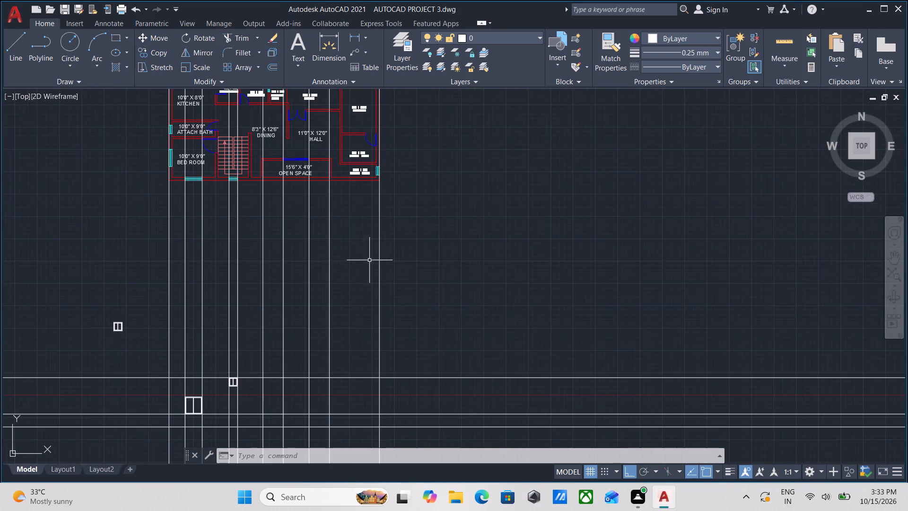
middle_drag(364, 262, 436, 244)
middle_drag(258, 202, 261, 250)
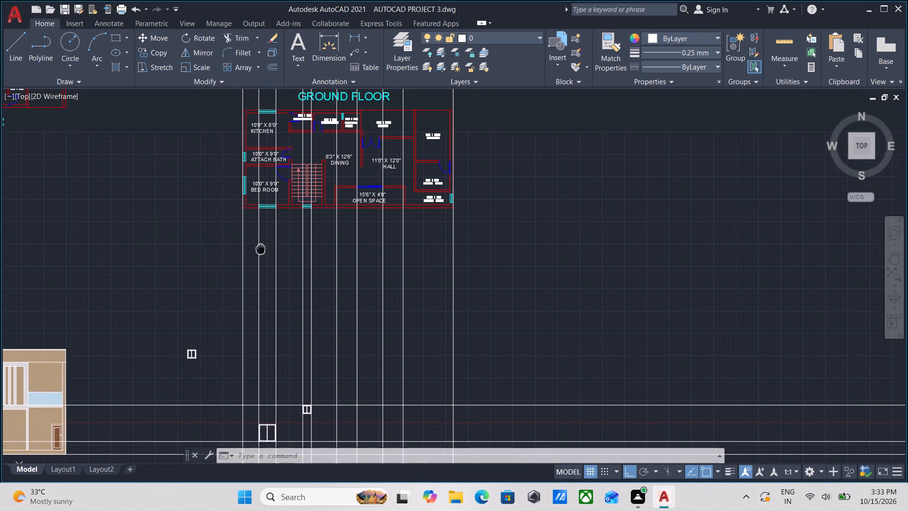
middle_drag(261, 250, 261, 256)
scroll(284, 220, down, 1)
middle_drag(285, 240, 289, 268)
scroll(100, 194, up, 1)
scroll(100, 194, down, 1)
Examine the first-floor plan, the gridded ground-floor plan and the front elevation against the rear elevation layout.
middle_drag(113, 194, 264, 186)
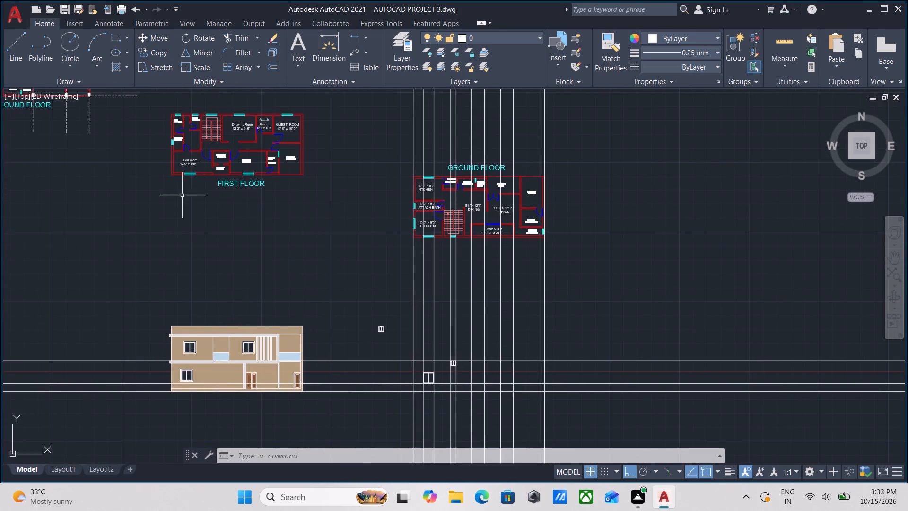
middle_drag(187, 199, 336, 248)
middle_drag(183, 200, 219, 262)
scroll(193, 205, up, 1)
scroll(197, 201, down, 1)
middle_drag(206, 206, 244, 238)
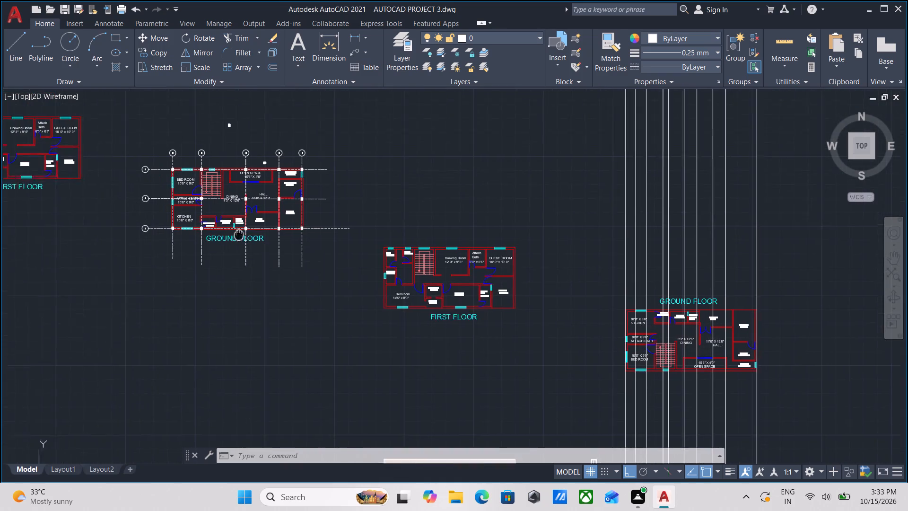
middle_drag(244, 238, 256, 245)
middle_drag(184, 199, 296, 181)
scroll(195, 189, down, 1)
middle_drag(273, 250, 228, 175)
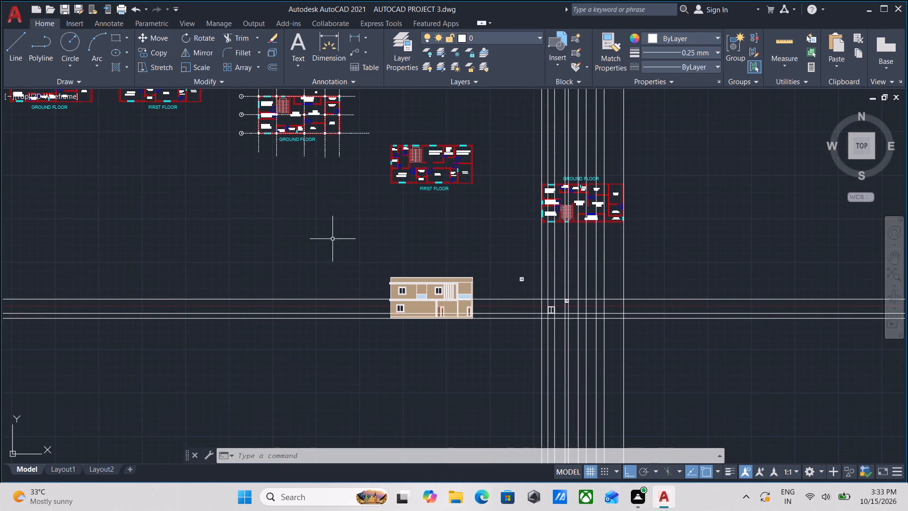
scroll(449, 270, up, 1)
middle_drag(509, 262, 424, 228)
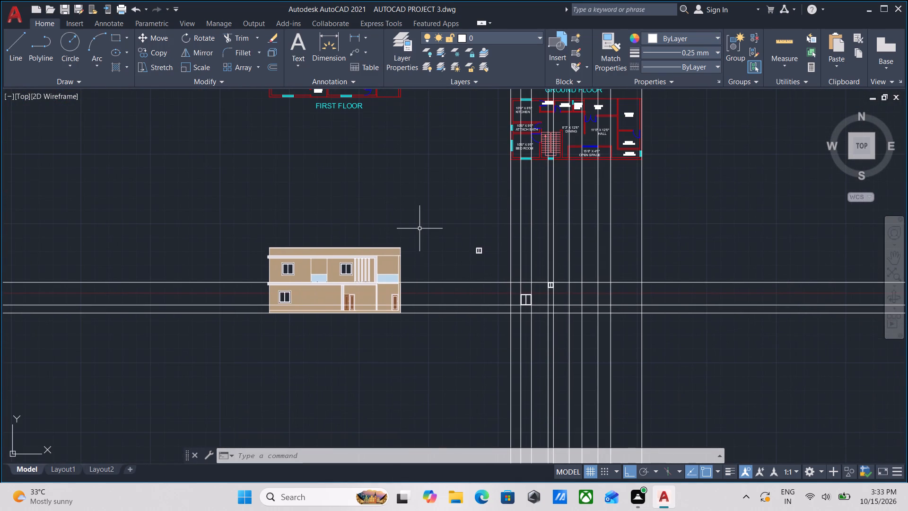
middle_drag(425, 246, 435, 346)
middle_drag(417, 260, 419, 313)
scroll(348, 211, up, 1)
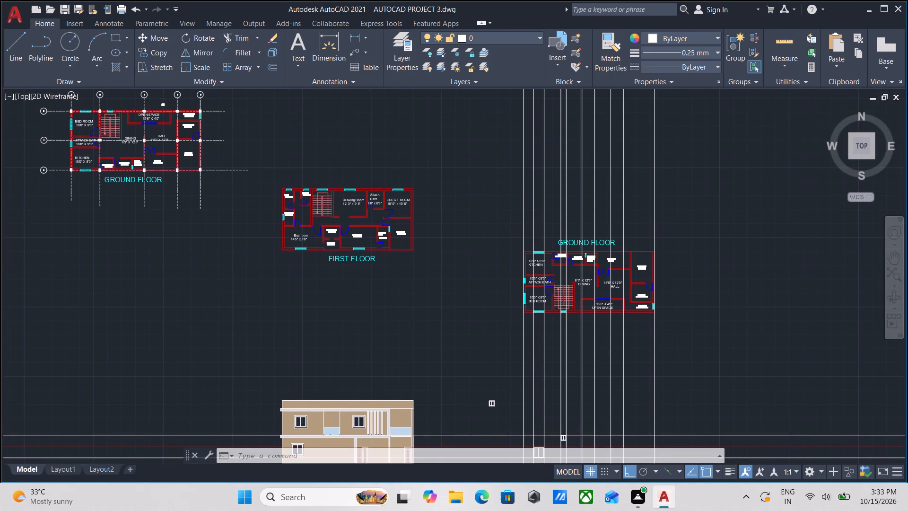
scroll(348, 219, down, 1)
middle_drag(389, 245, 379, 238)
middle_drag(439, 300, 362, 220)
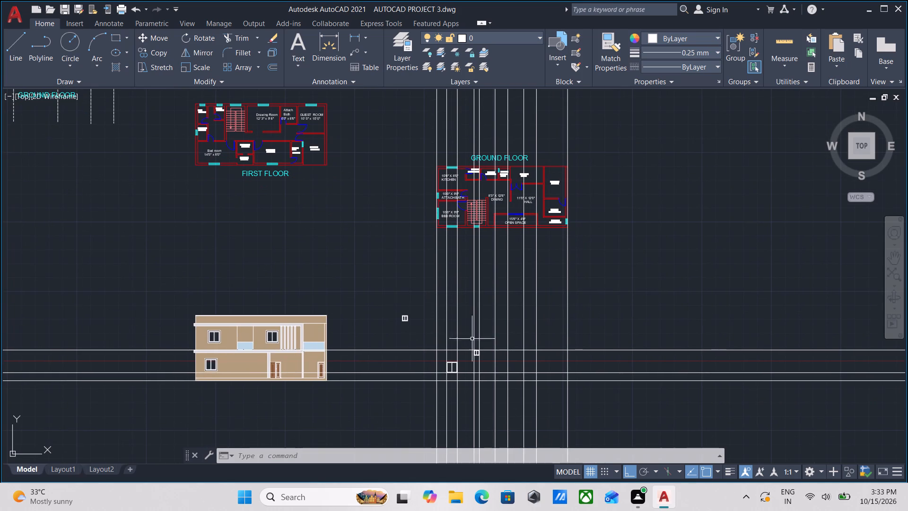
scroll(488, 350, up, 2)
scroll(488, 350, down, 1)
middle_drag(488, 350, 448, 342)
middle_drag(445, 309, 445, 309)
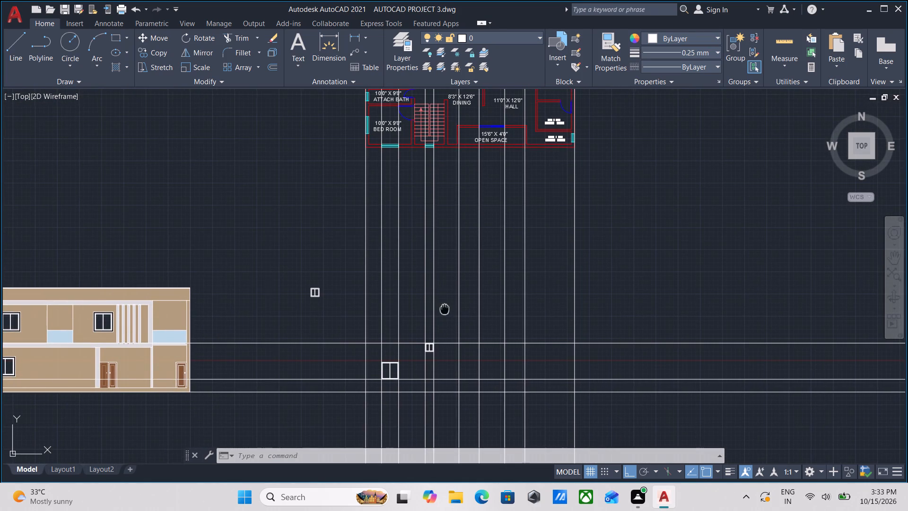
middle_drag(445, 309, 400, 312)
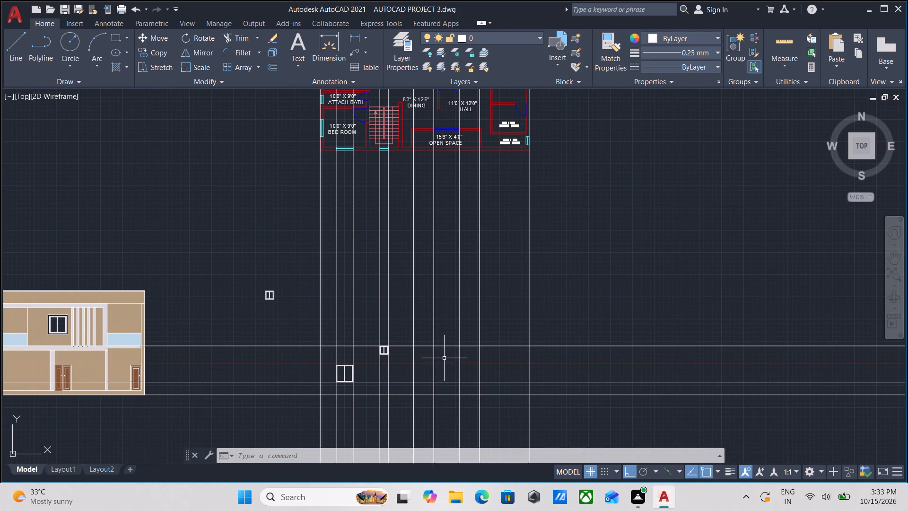
middle_drag(428, 332, 425, 323)
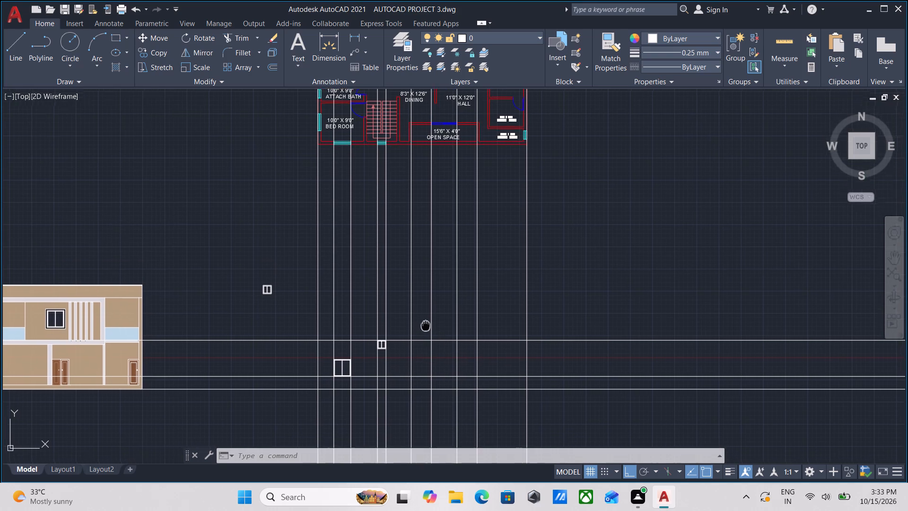
Draw a rectangle 6' wide and 7' high in the empty area east of the projection lines.
middle_drag(425, 323, 400, 287)
middle_drag(542, 289, 357, 291)
middle_drag(410, 255, 305, 354)
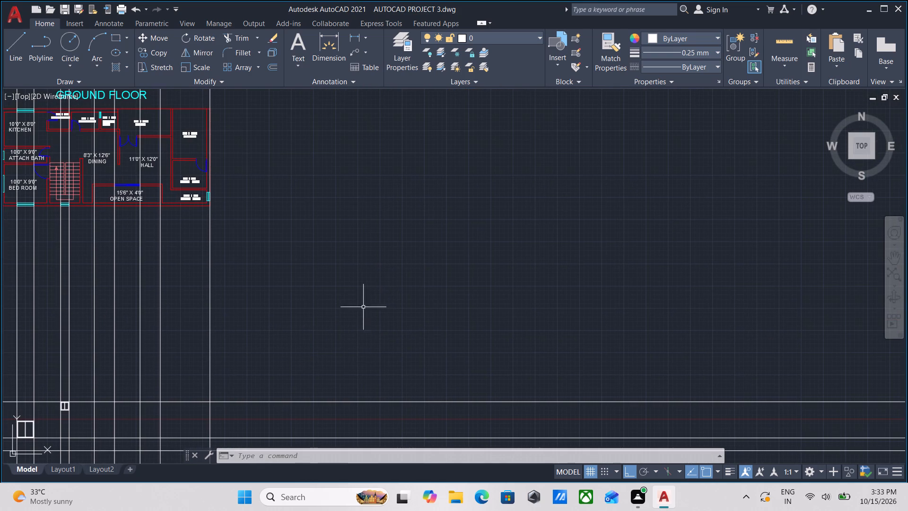
text(rec)
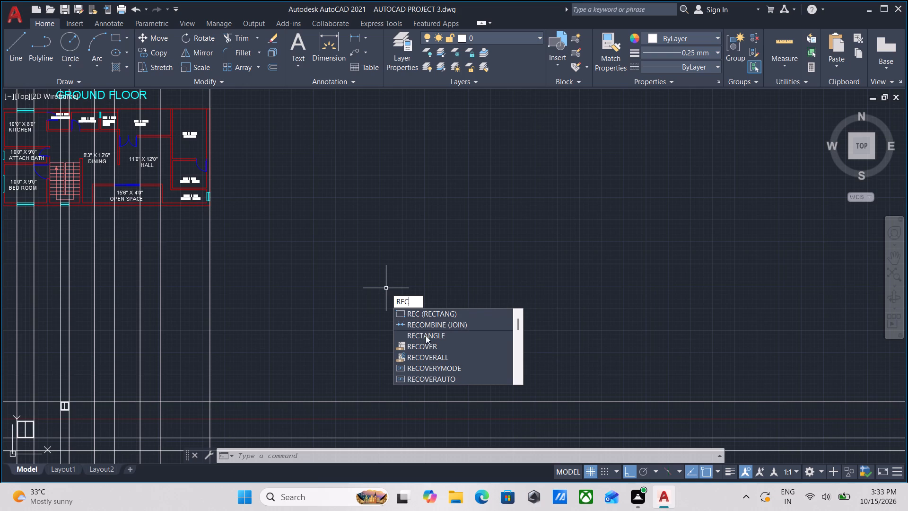
key(Return)
click(441, 264)
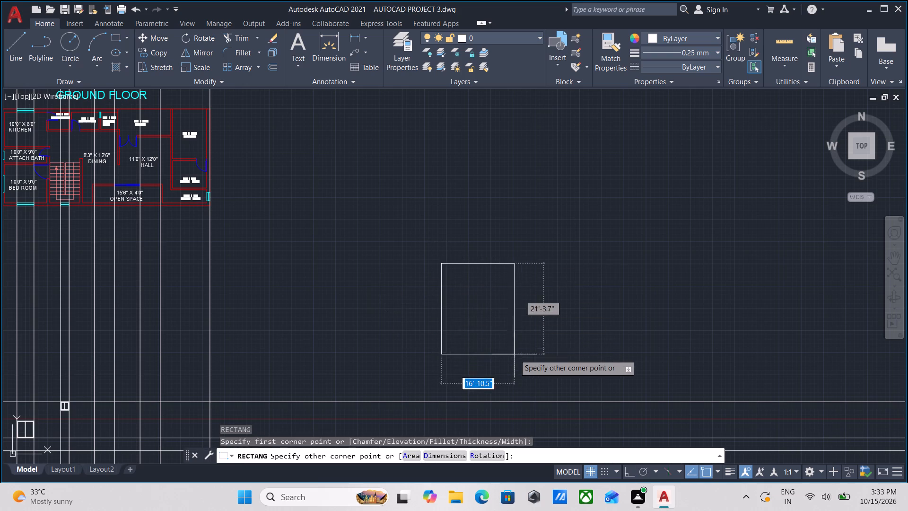
scroll(518, 359, up, 1)
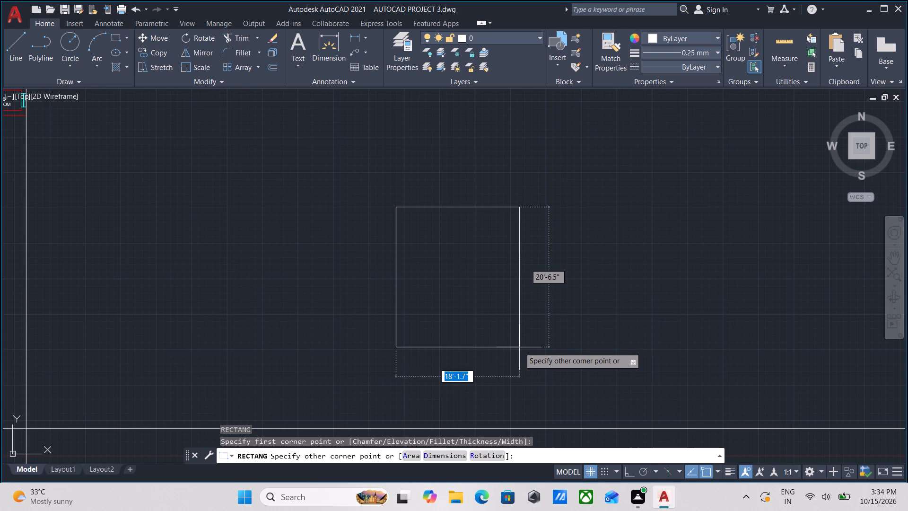
text(6')
key(Tab)
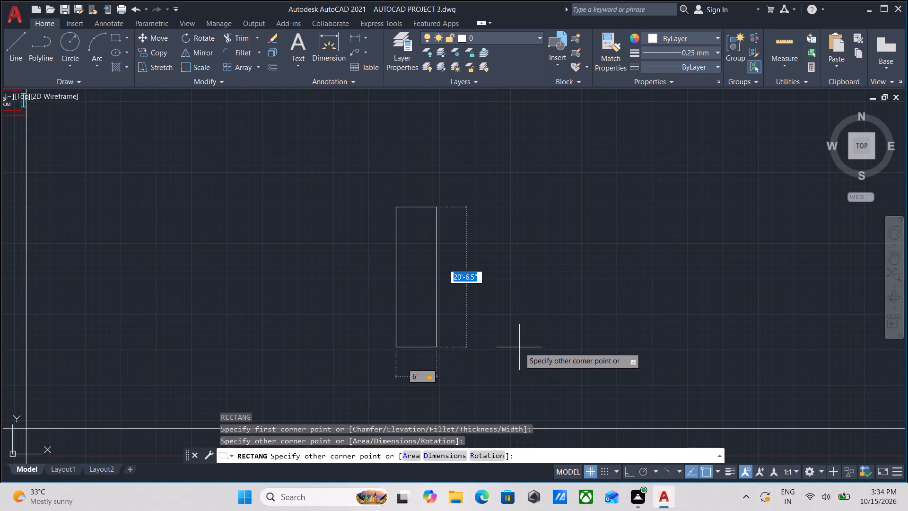
text(7')
key(Return)
Offset the 6' by 7' door rectangle 4" inward to form the door frame.
scroll(419, 264, up, 2)
scroll(401, 194, up, 1)
middle_drag(400, 203, 398, 285)
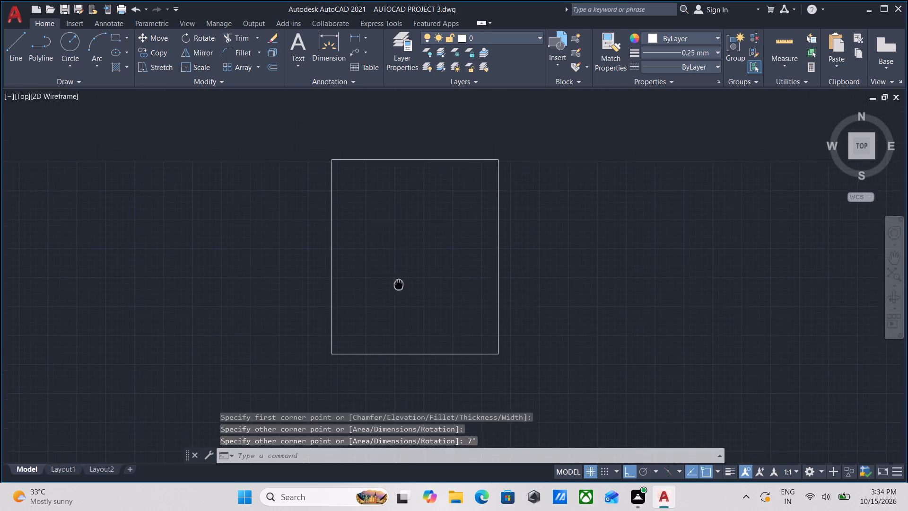
middle_drag(398, 285, 398, 288)
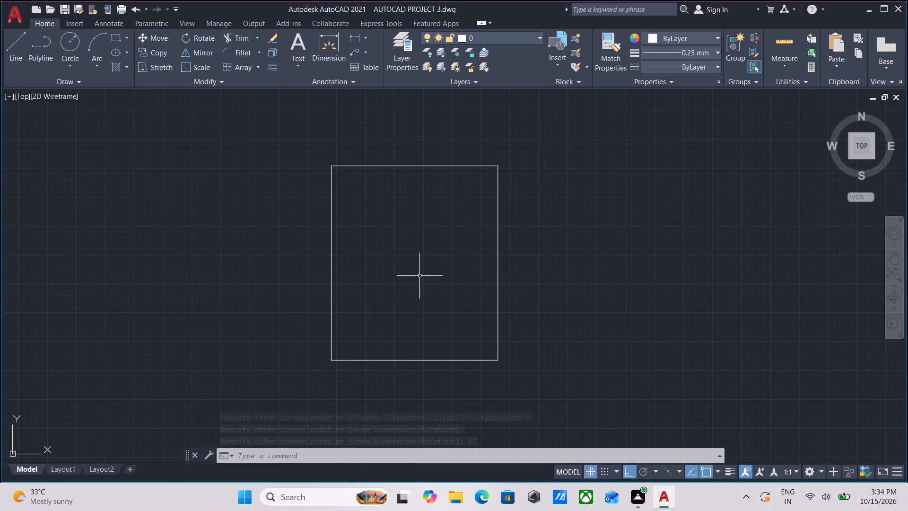
click(502, 273)
click(488, 269)
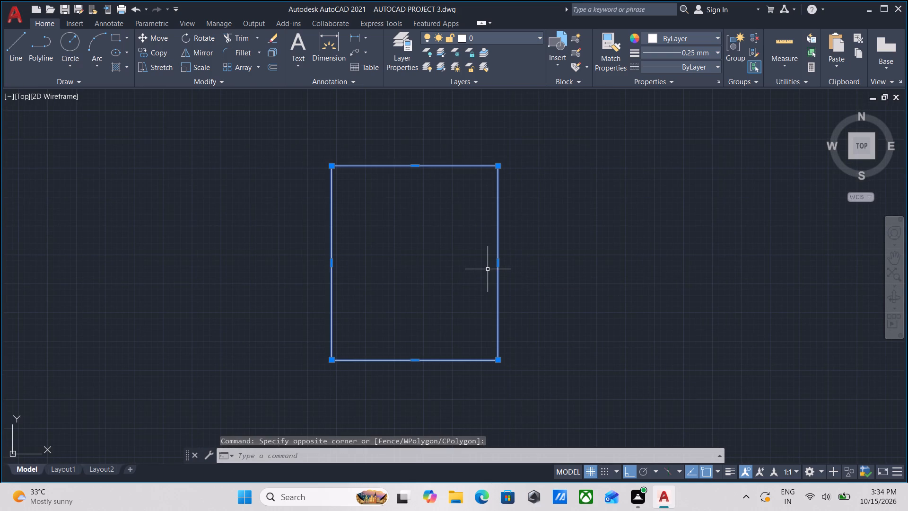
key(o)
key(Return)
click(494, 263)
click(481, 264)
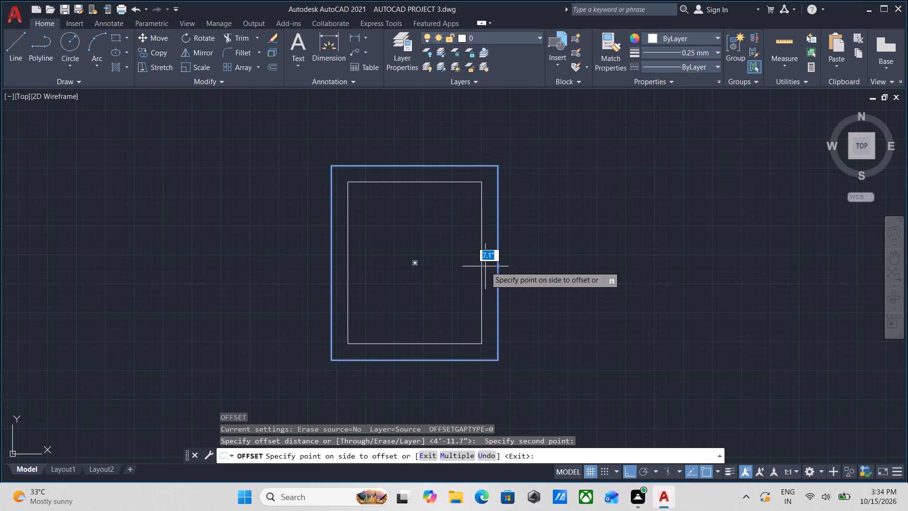
key(4)
key(shift+quotedbl)
key(Return)
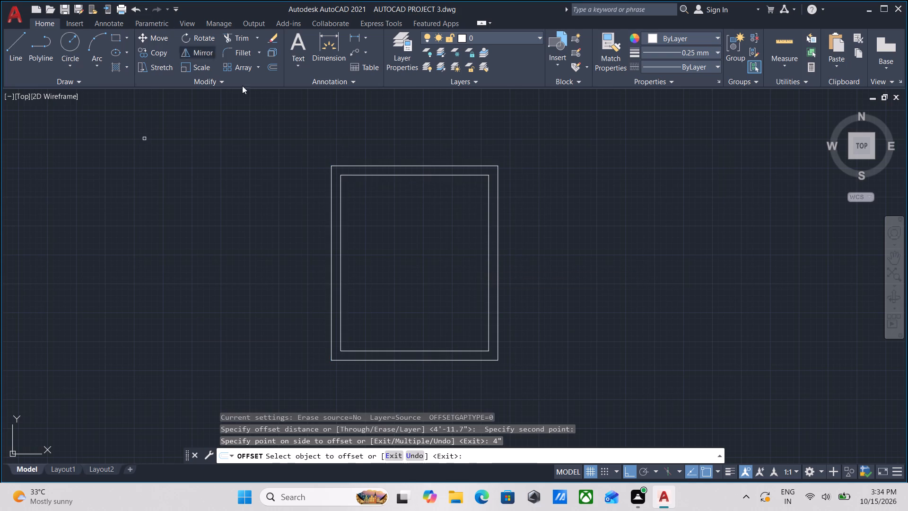
scroll(271, 128, up, 1)
scroll(393, 297, up, 1)
middle_drag(446, 282, 390, 260)
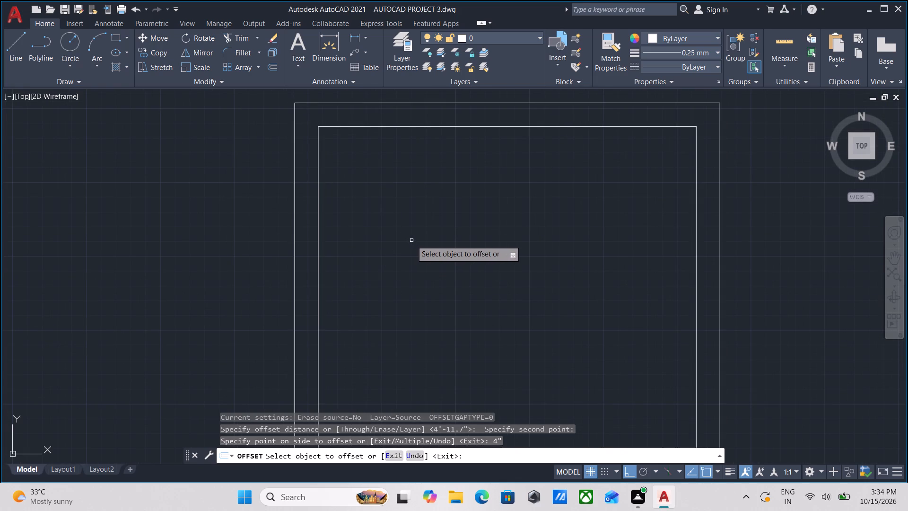
scroll(432, 247, down, 3)
middle_drag(434, 247, 442, 232)
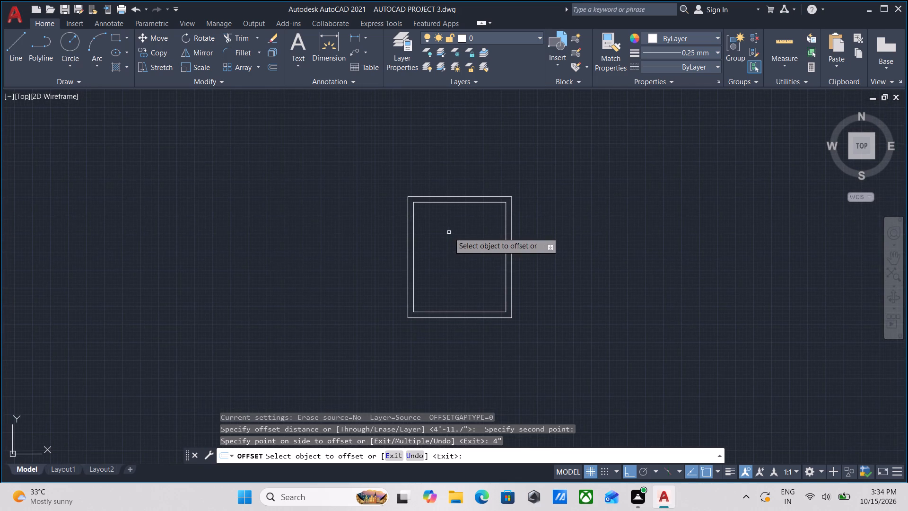
scroll(449, 232, up, 1)
key(Escape)
Draw a vertical centre line from the inner rectangle's top midpoint down through its bottom edge to the outer rectangle's bottom edge.
middle_drag(452, 231, 454, 218)
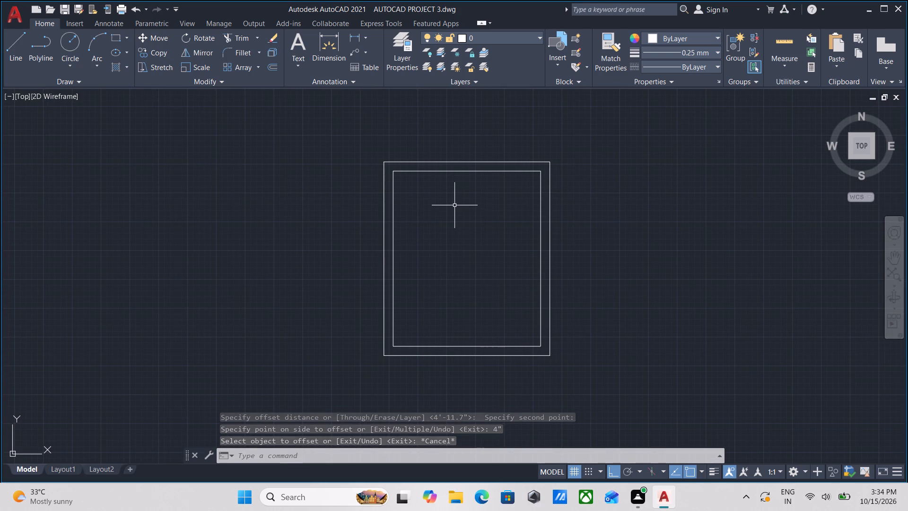
scroll(458, 204, up, 1)
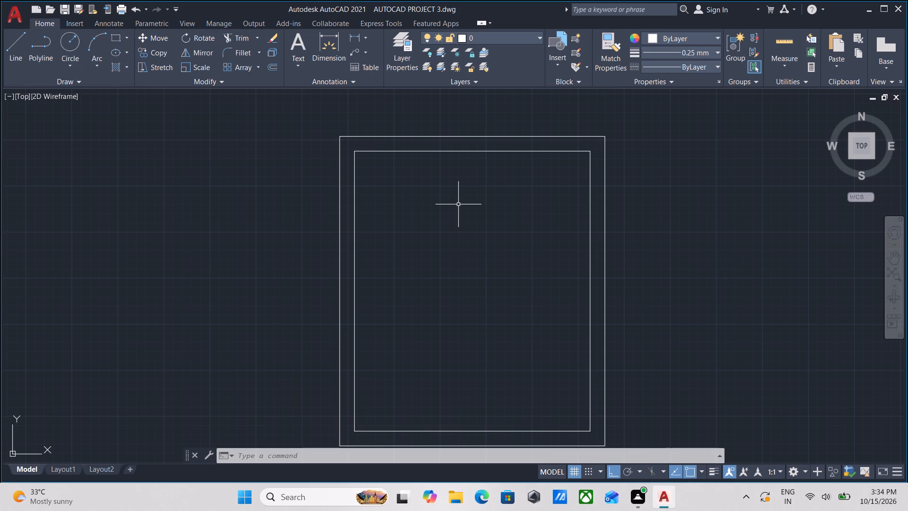
key(l)
key(Return)
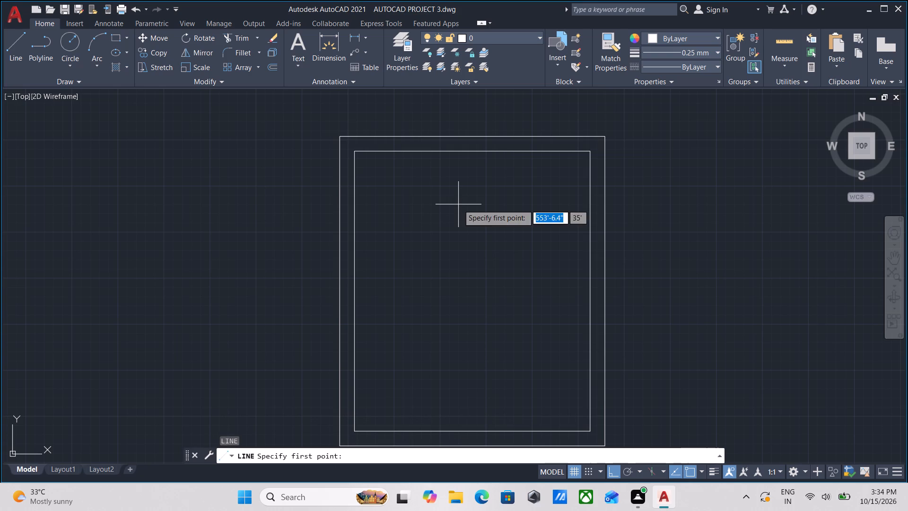
click(474, 150)
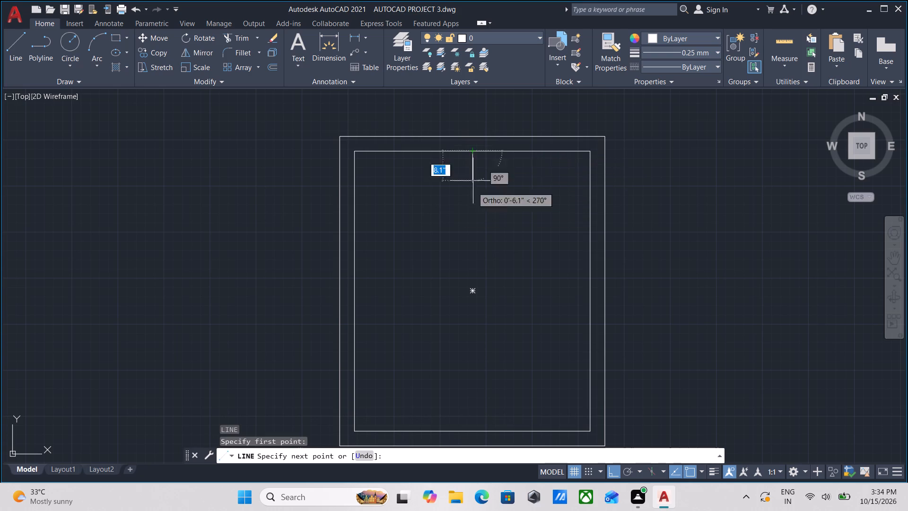
middle_drag(469, 251, 473, 141)
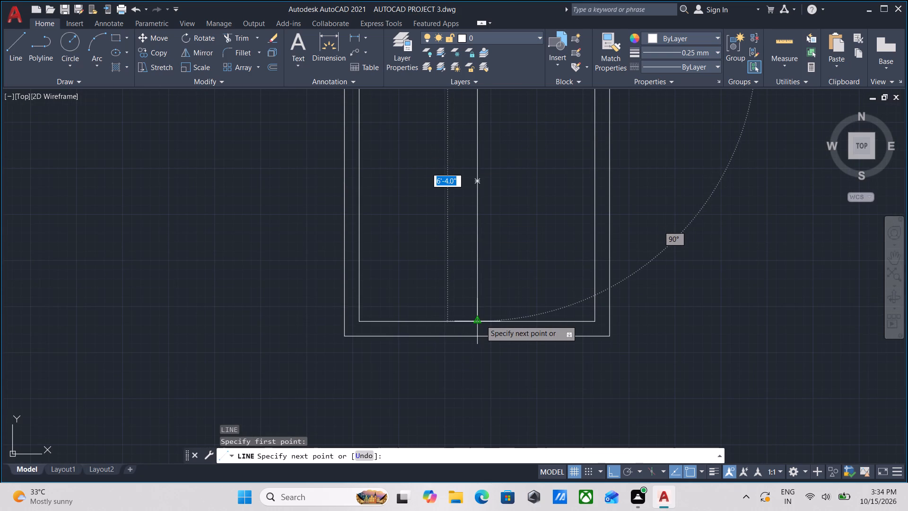
click(480, 320)
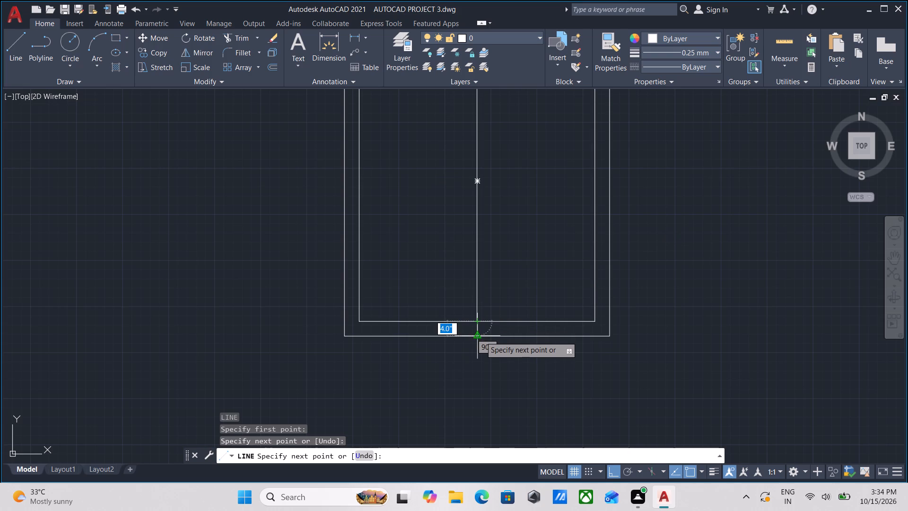
click(481, 334)
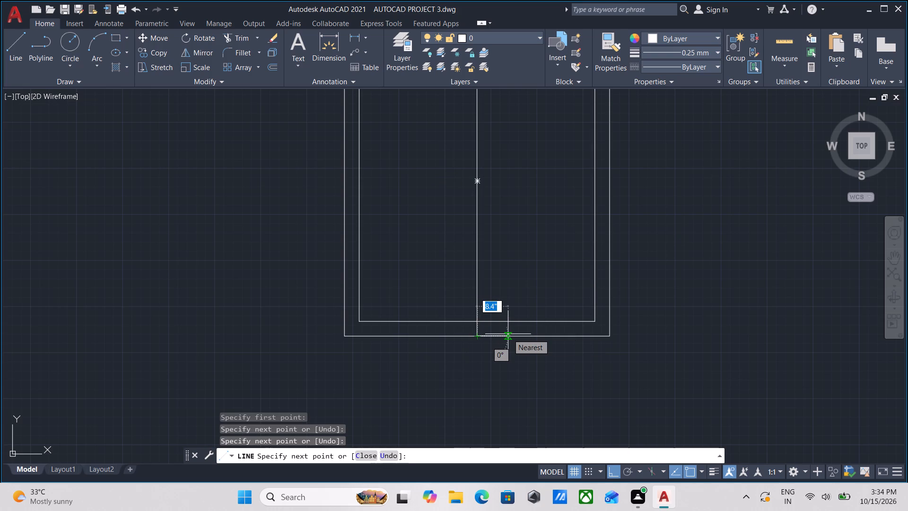
key(Escape)
Extend the door's centre division upward with a line from the inner rectangle's top midpoint to the outer rectangle's top edge.
middle_drag(510, 271, 512, 306)
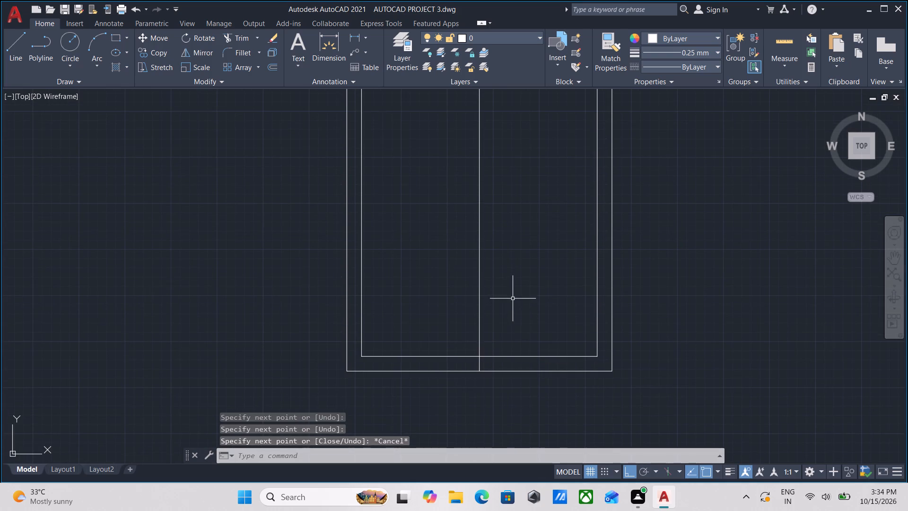
middle_drag(516, 284, 517, 350)
middle_drag(529, 252, 531, 298)
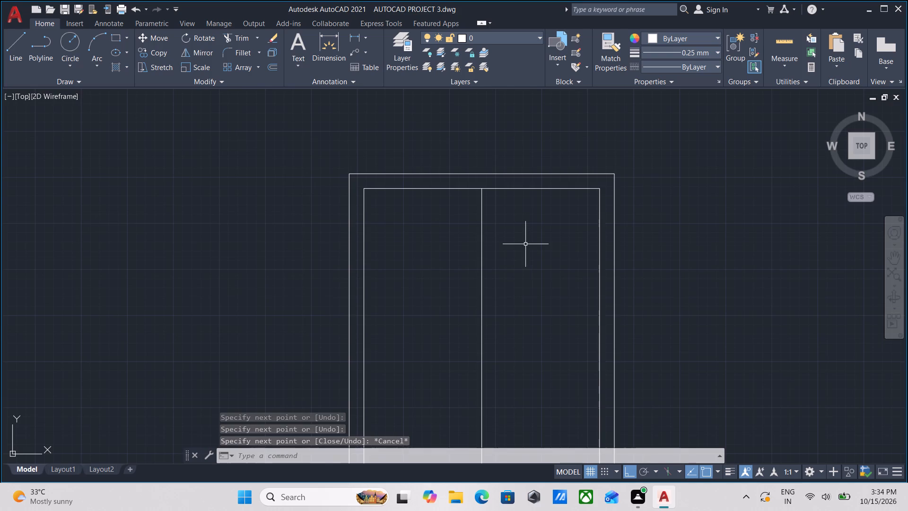
middle_drag(525, 244, 527, 306)
middle_drag(510, 272, 515, 322)
key(l)
key(Return)
scroll(505, 292, up, 2)
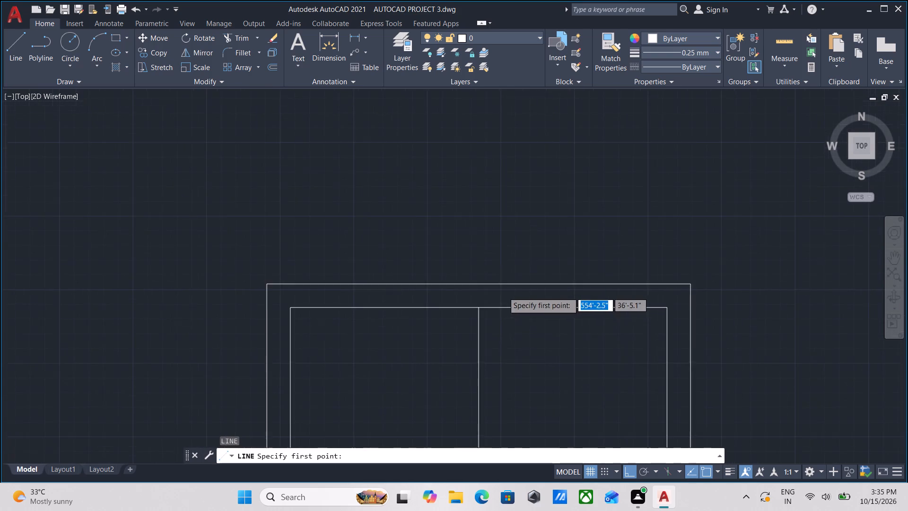
click(462, 320)
click(463, 280)
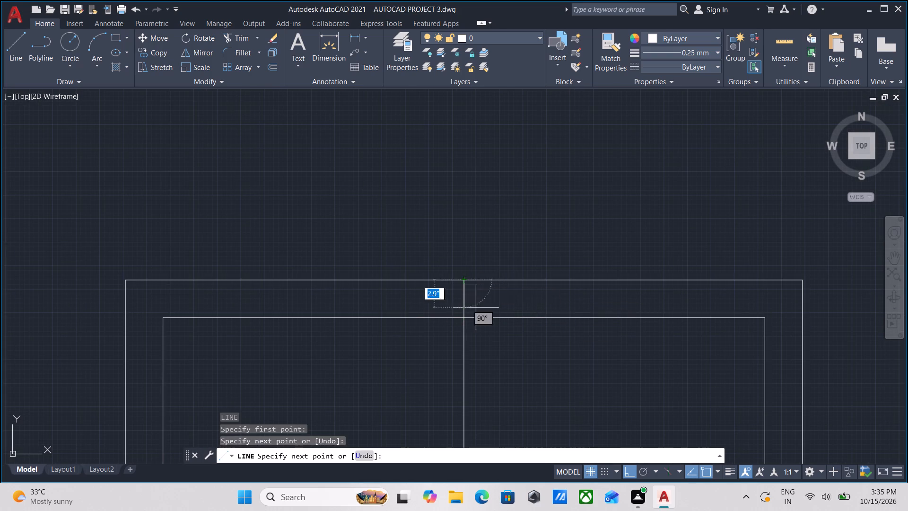
scroll(491, 334, down, 1)
middle_drag(486, 329, 471, 280)
key(grave)
key(Escape)
scroll(476, 271, down, 1)
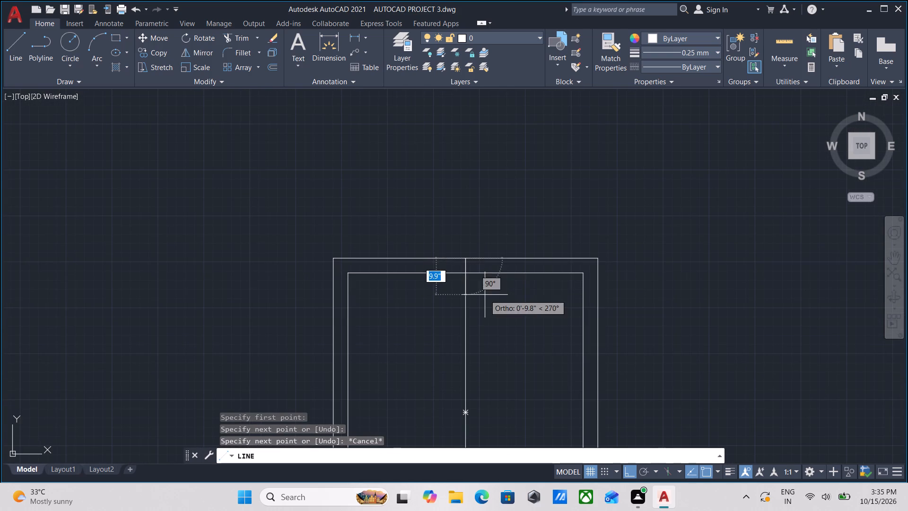
key(Escape)
Offset the outer door rectangle 2" inward to add an intermediate frame line.
middle_drag(480, 294, 470, 264)
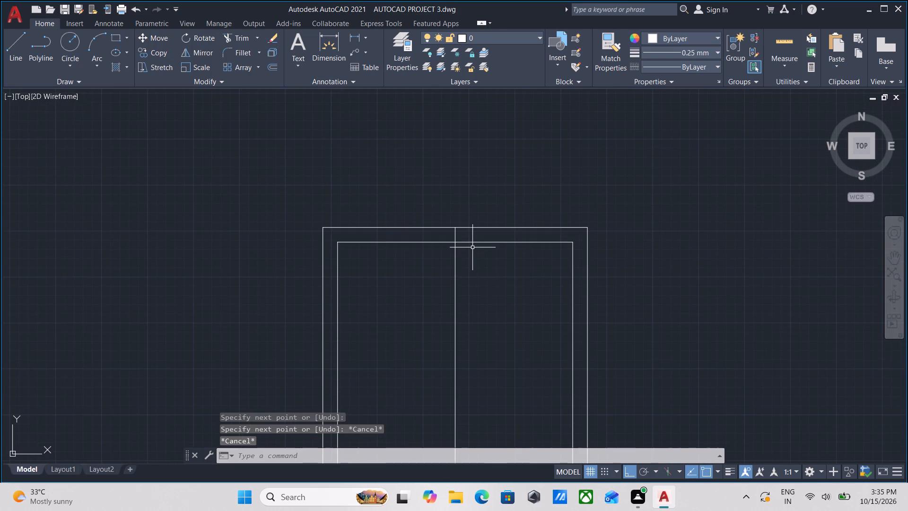
middle_drag(475, 249, 484, 295)
scroll(506, 239, up, 1)
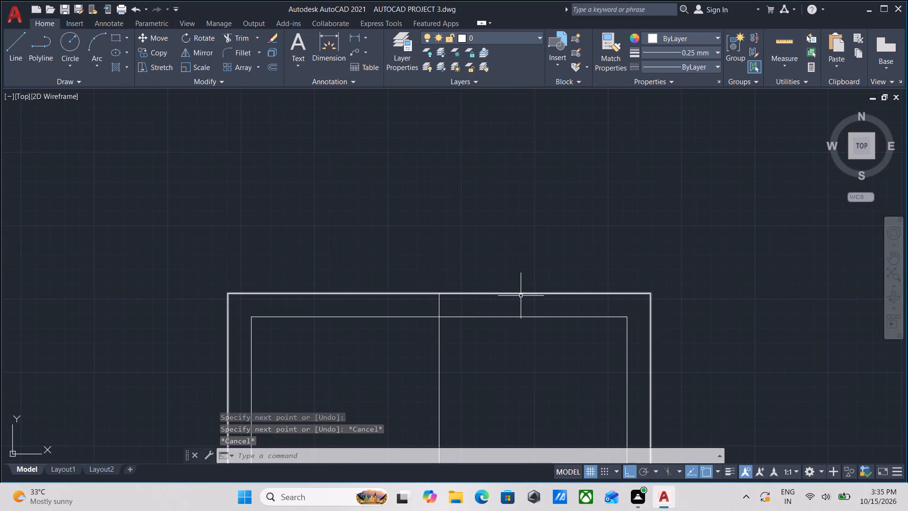
click(522, 301)
click(516, 283)
middle_drag(516, 283, 514, 267)
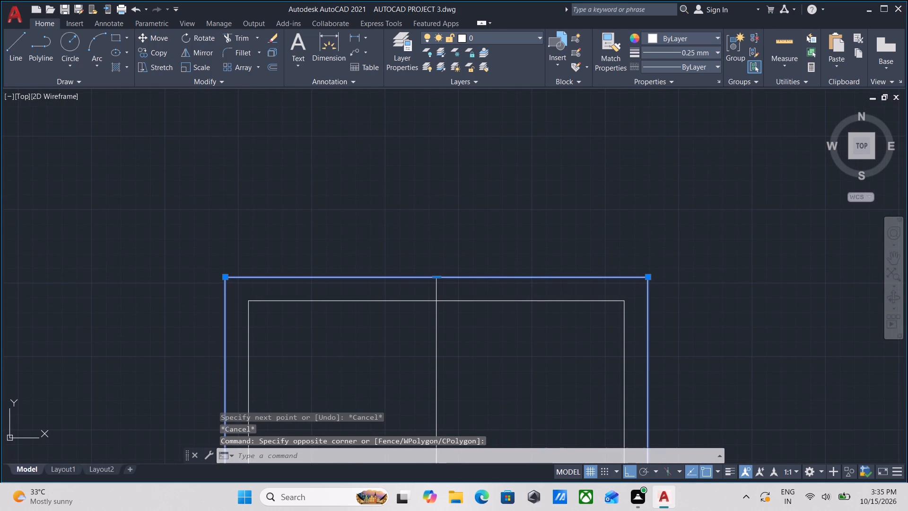
key(o)
key(Return)
click(514, 275)
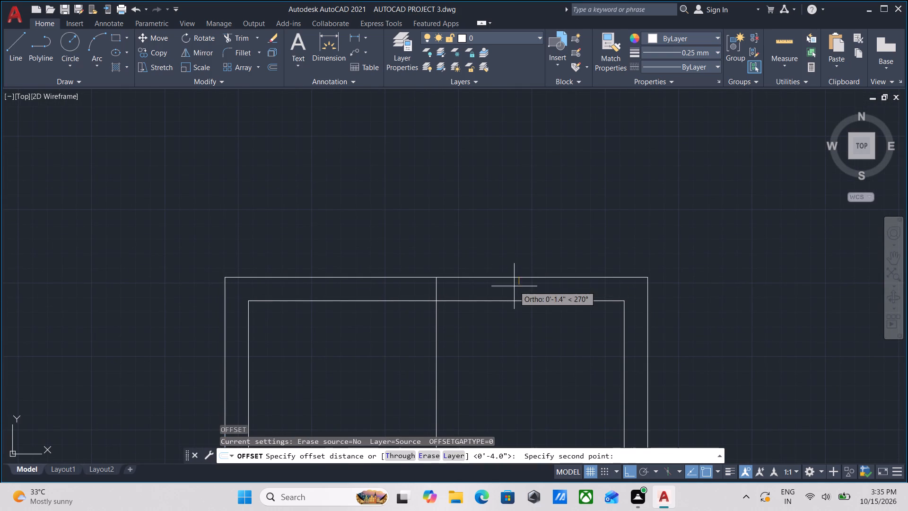
click(513, 291)
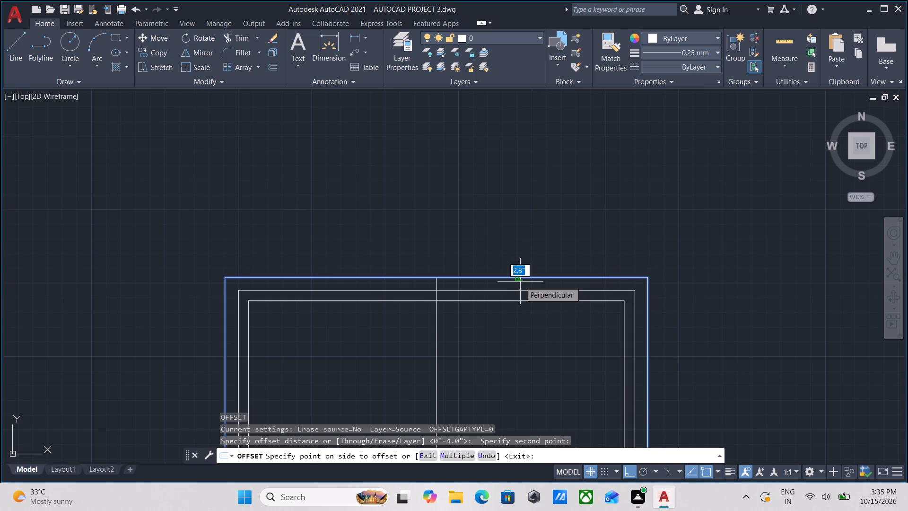
key(2)
key(shift+quotedbl)
key(Return)
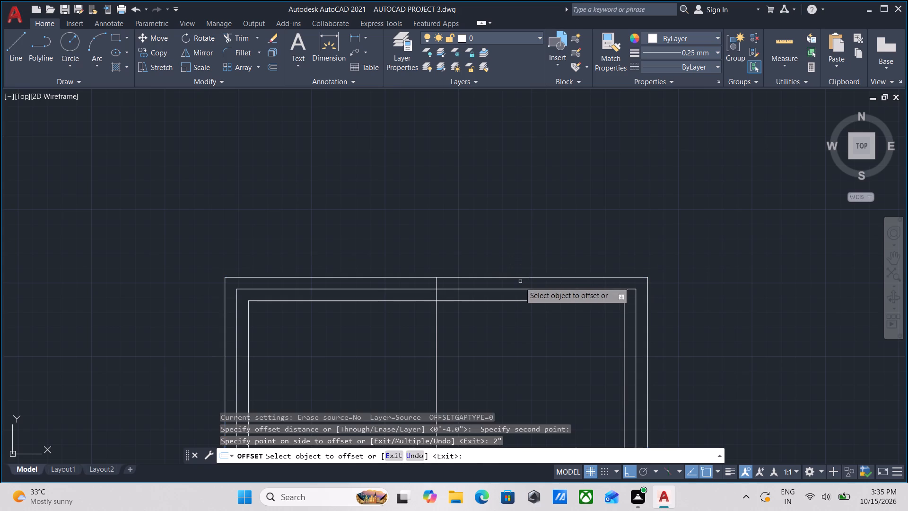
scroll(462, 323, down, 1)
middle_drag(462, 323, 479, 239)
scroll(359, 258, up, 1)
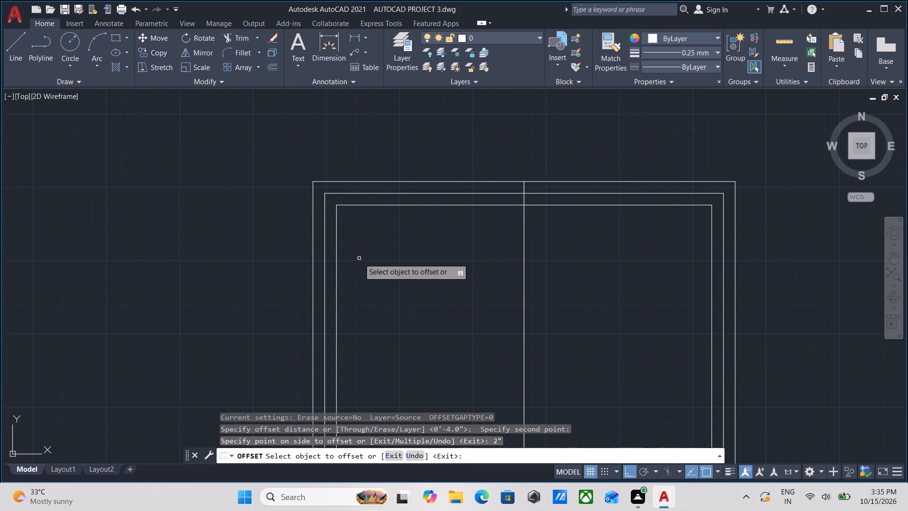
key(Escape)
Draw a diagonal mitre line across the door frame's upper-left corner, connecting the corners of all three rectangles.
key(l)
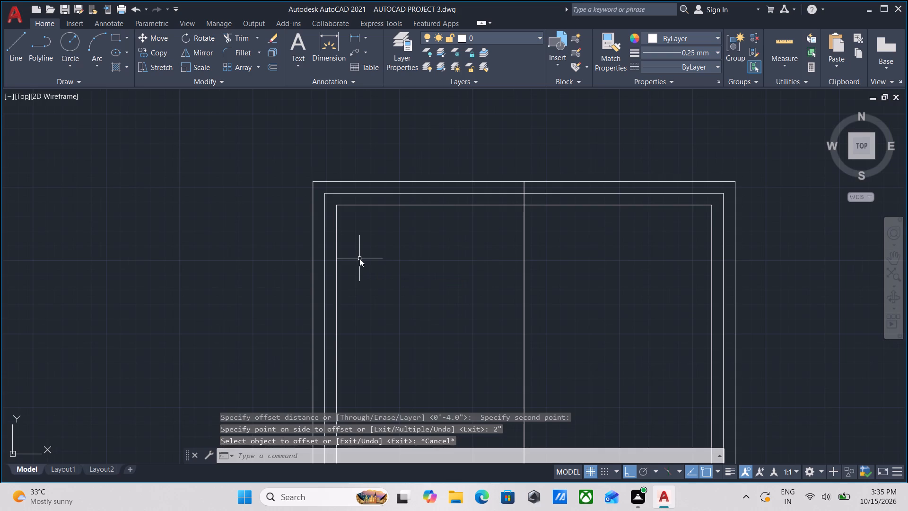
key(Return)
click(314, 180)
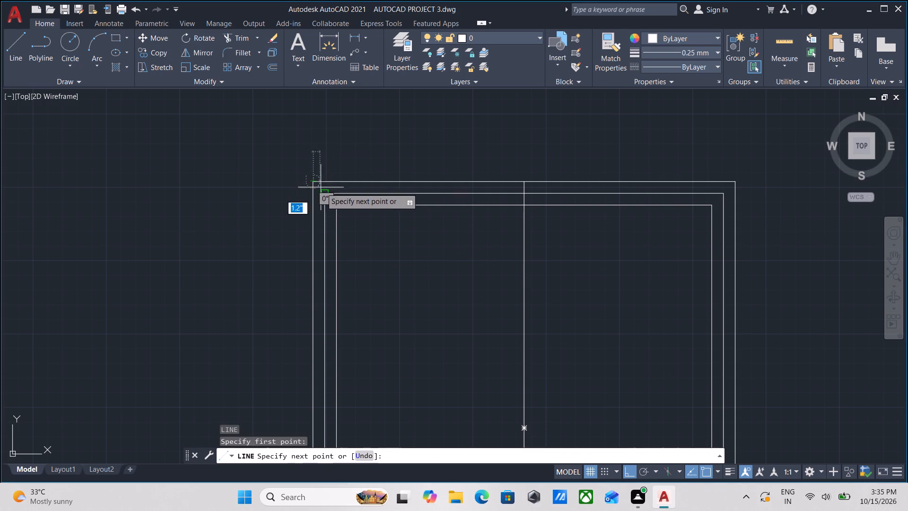
click(325, 193)
click(337, 207)
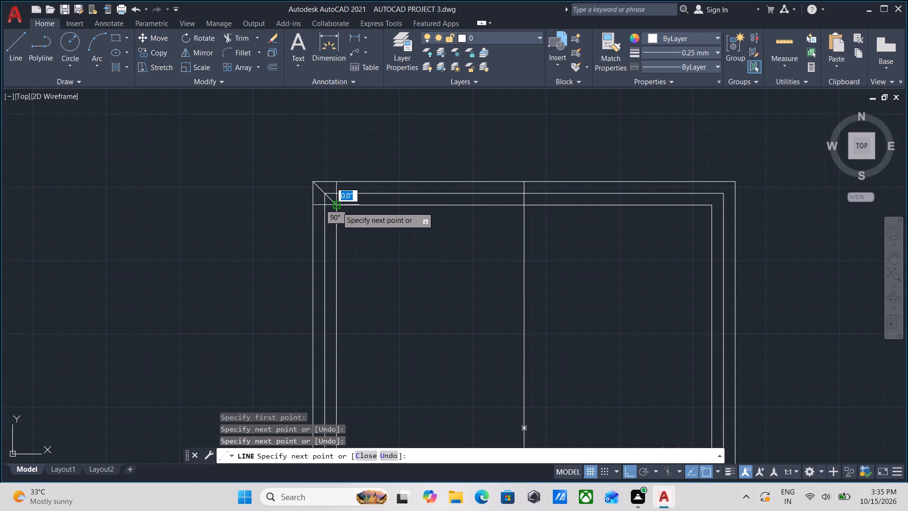
key(Escape)
Draw a diagonal mitre line across the door frame's upper-right corner, connecting the corners of all three rectangles.
middle_drag(438, 230, 307, 239)
middle_drag(451, 238, 394, 243)
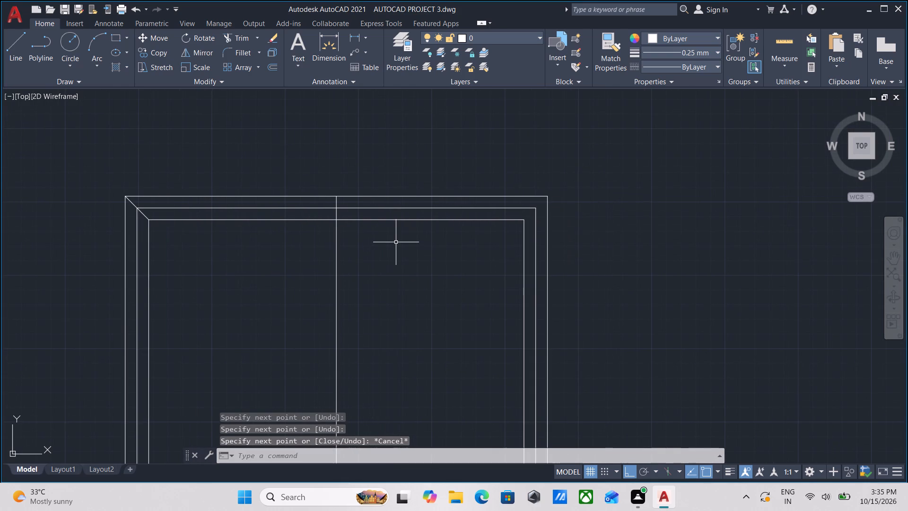
key(l)
key(Return)
scroll(545, 208, up, 1)
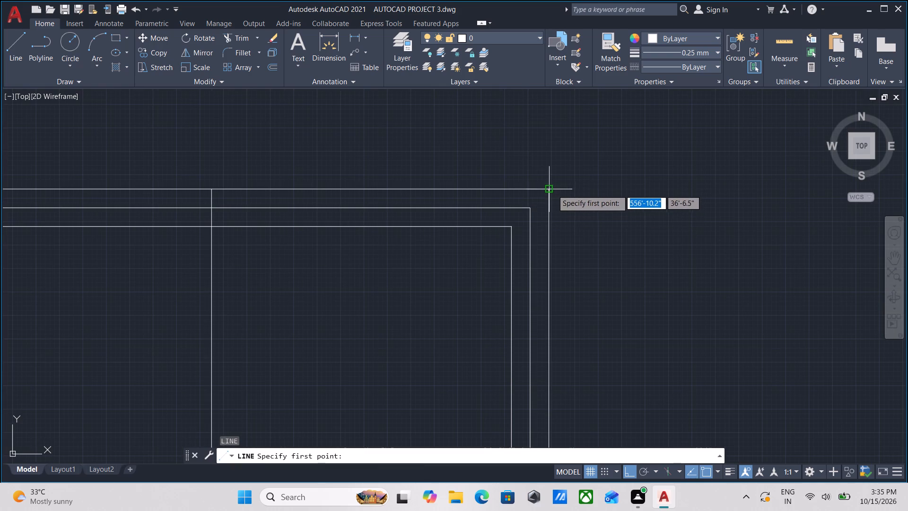
click(550, 189)
click(530, 210)
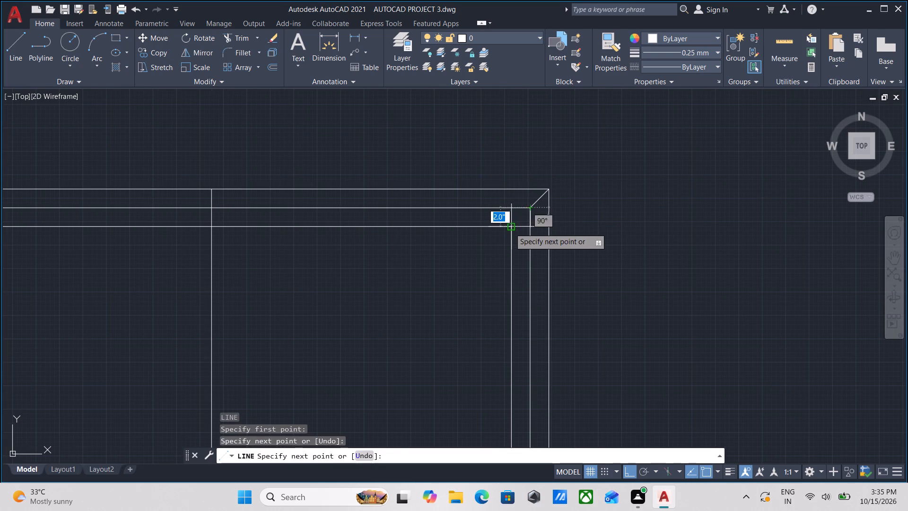
click(510, 228)
key(Escape)
scroll(510, 228, down, 2)
middle_drag(478, 274, 511, 159)
middle_drag(470, 259, 509, 195)
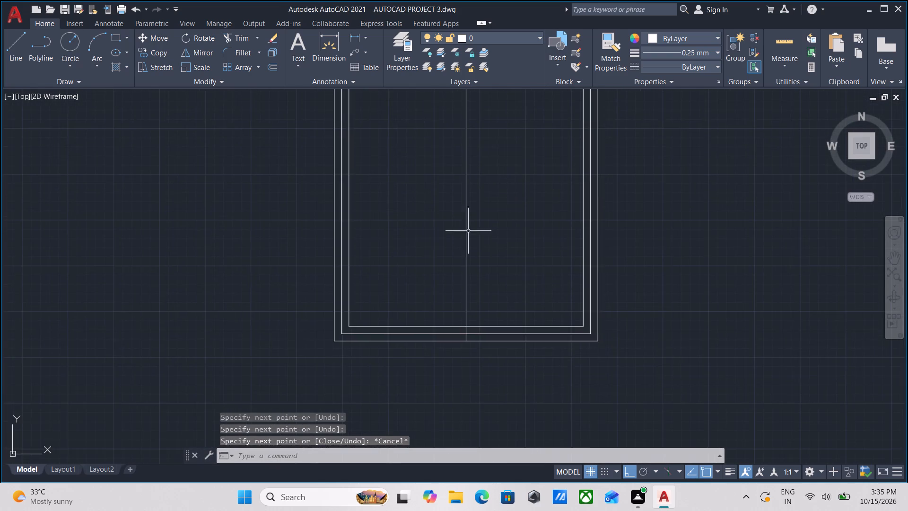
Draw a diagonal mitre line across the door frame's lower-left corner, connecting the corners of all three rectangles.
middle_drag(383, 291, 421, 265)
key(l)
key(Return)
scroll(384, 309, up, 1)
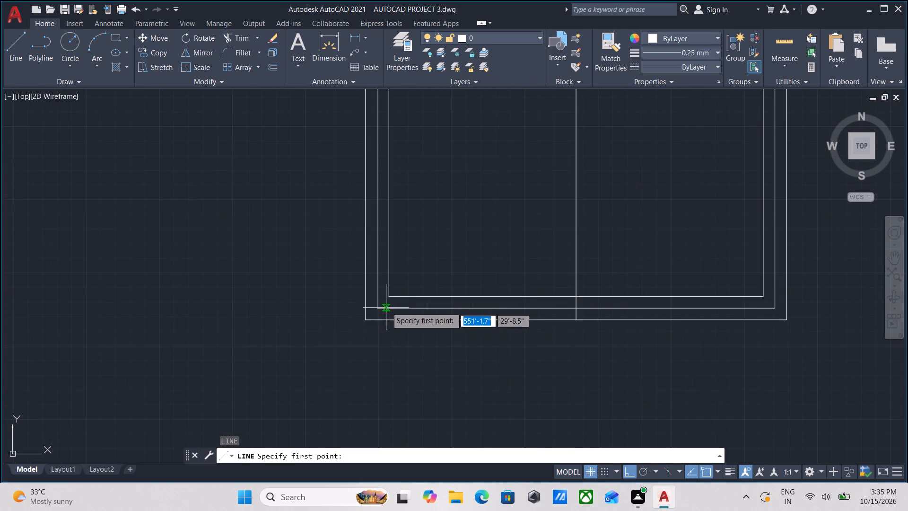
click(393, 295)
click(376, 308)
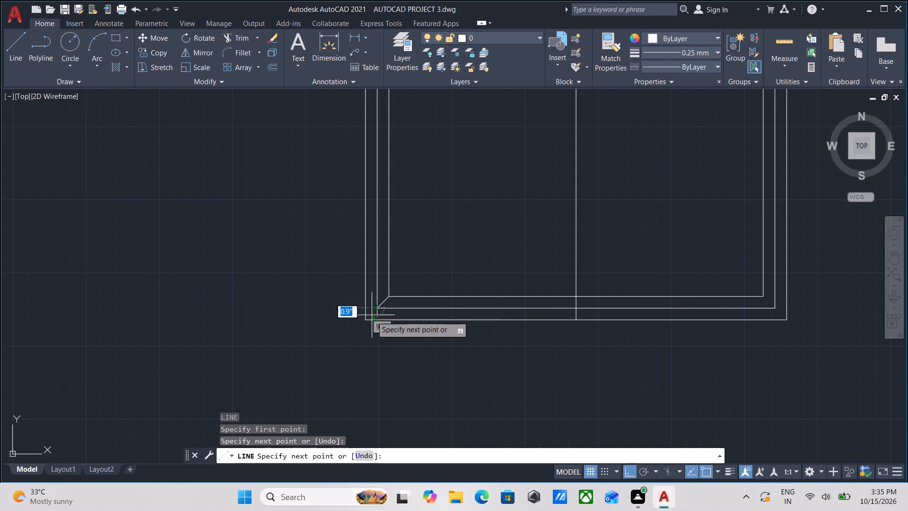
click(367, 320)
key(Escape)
Examine the door frame and the point where its centre division meets the top frame lines.
scroll(368, 319, down, 1)
middle_drag(415, 293, 327, 388)
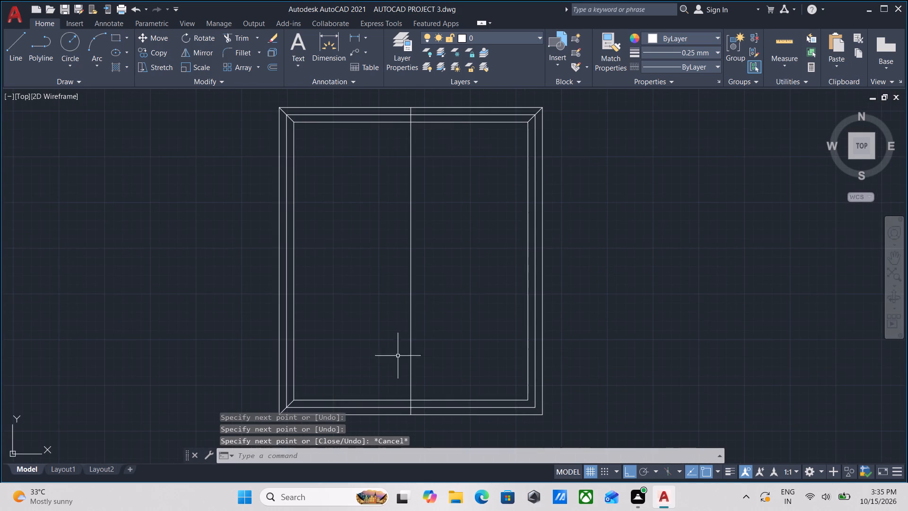
middle_drag(410, 346, 421, 333)
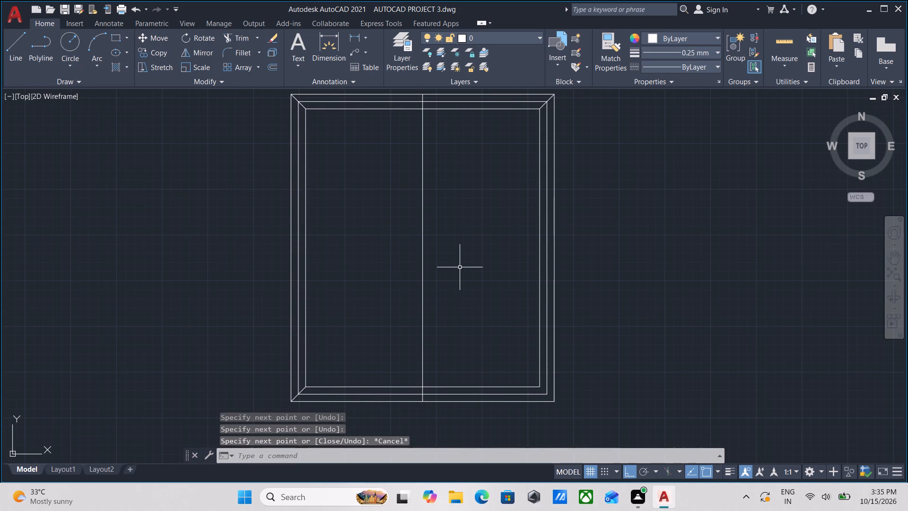
middle_drag(460, 267, 453, 320)
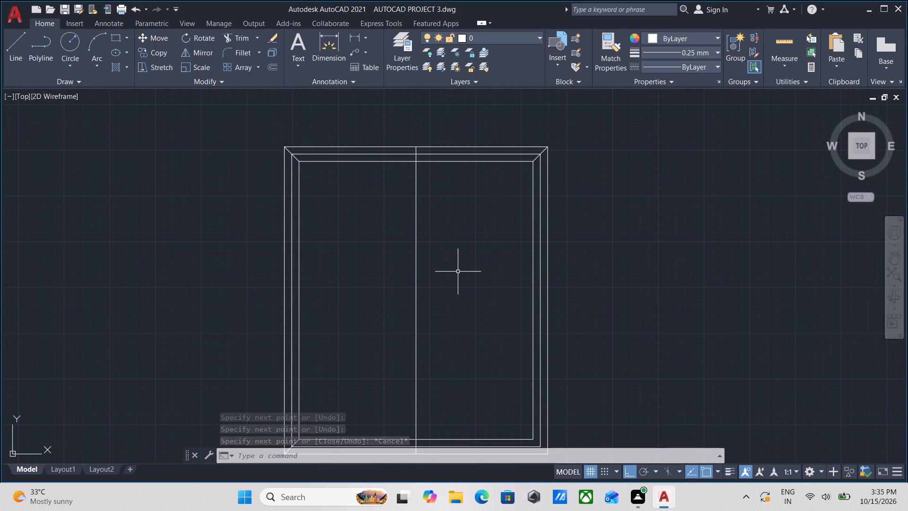
middle_drag(425, 235, 423, 299)
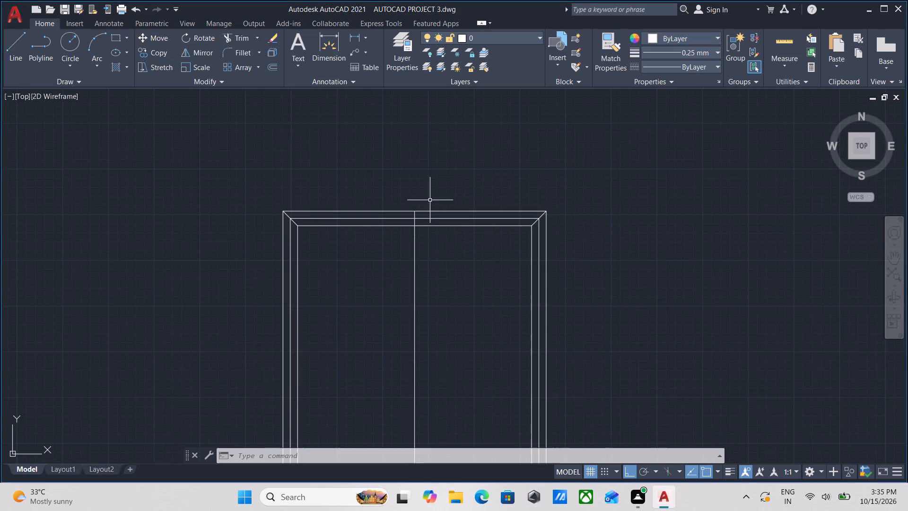
scroll(429, 198, up, 2)
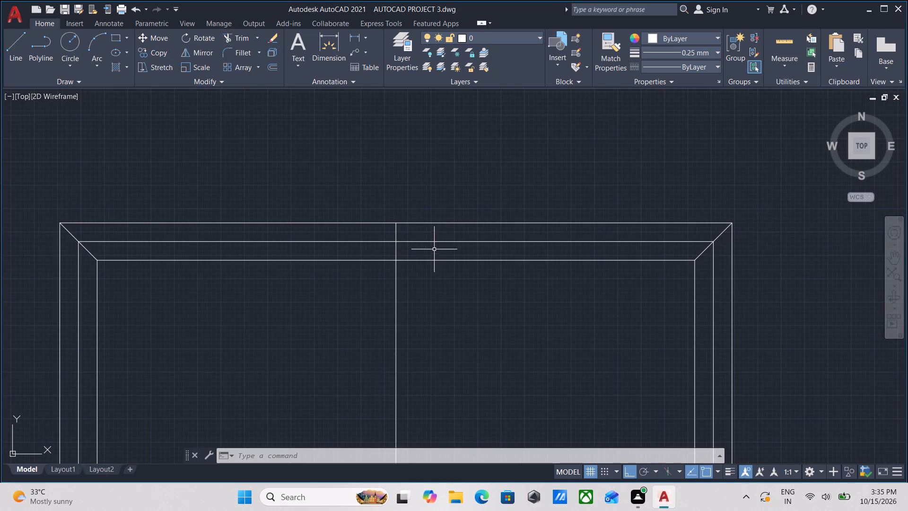
scroll(444, 252, up, 1)
middle_drag(384, 221, 388, 249)
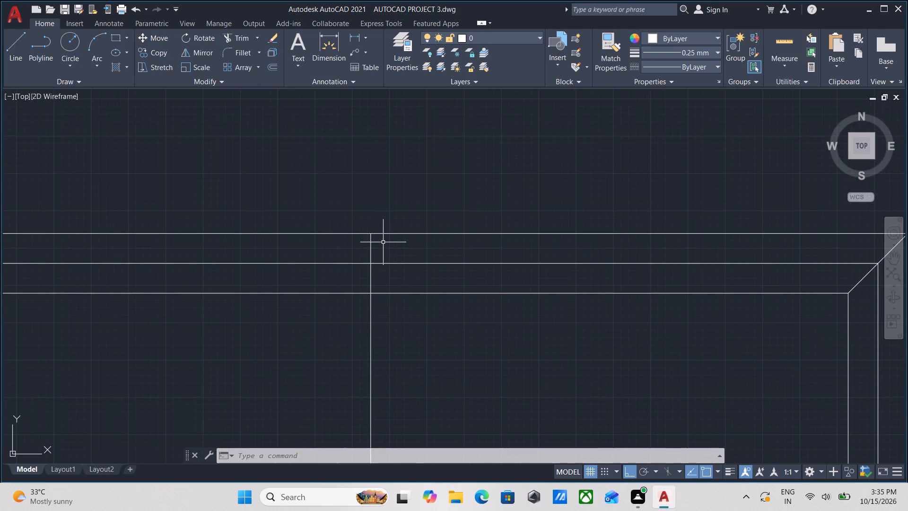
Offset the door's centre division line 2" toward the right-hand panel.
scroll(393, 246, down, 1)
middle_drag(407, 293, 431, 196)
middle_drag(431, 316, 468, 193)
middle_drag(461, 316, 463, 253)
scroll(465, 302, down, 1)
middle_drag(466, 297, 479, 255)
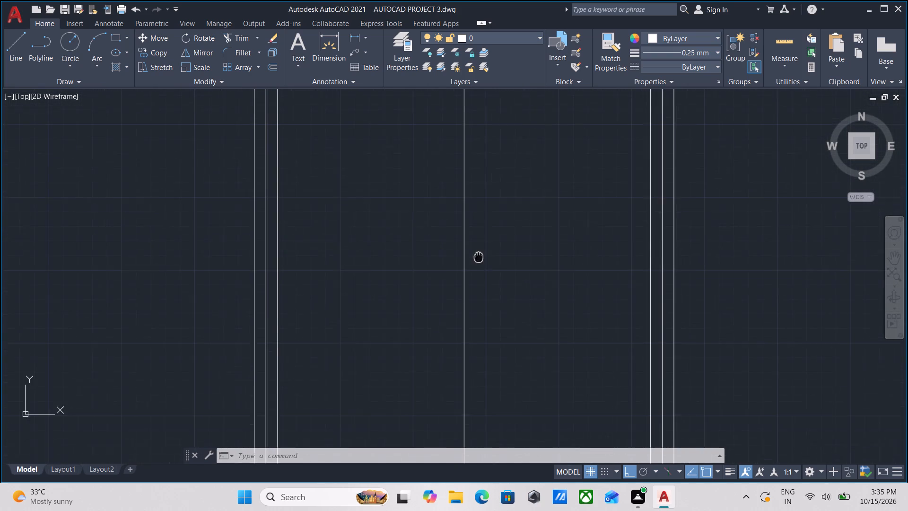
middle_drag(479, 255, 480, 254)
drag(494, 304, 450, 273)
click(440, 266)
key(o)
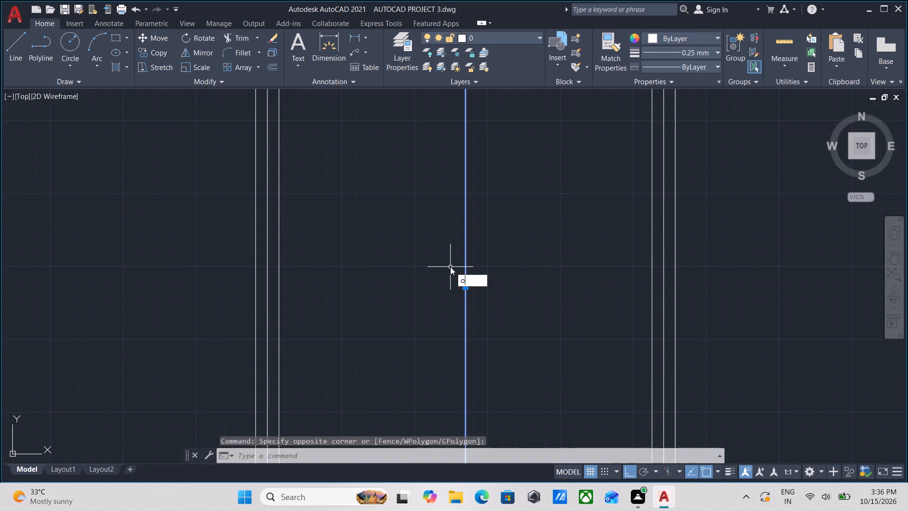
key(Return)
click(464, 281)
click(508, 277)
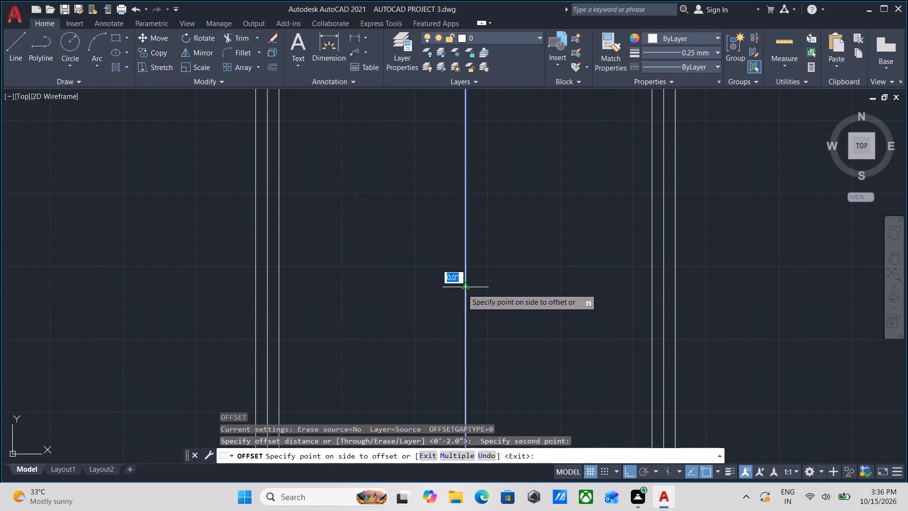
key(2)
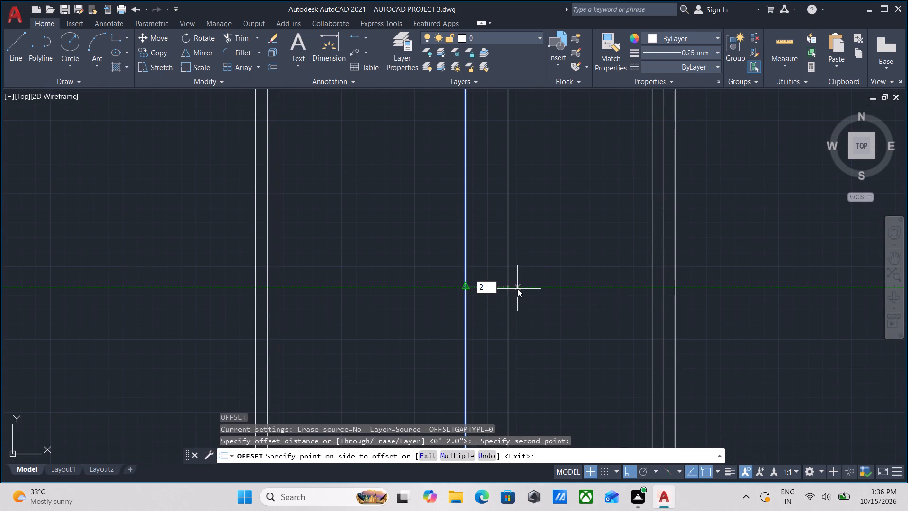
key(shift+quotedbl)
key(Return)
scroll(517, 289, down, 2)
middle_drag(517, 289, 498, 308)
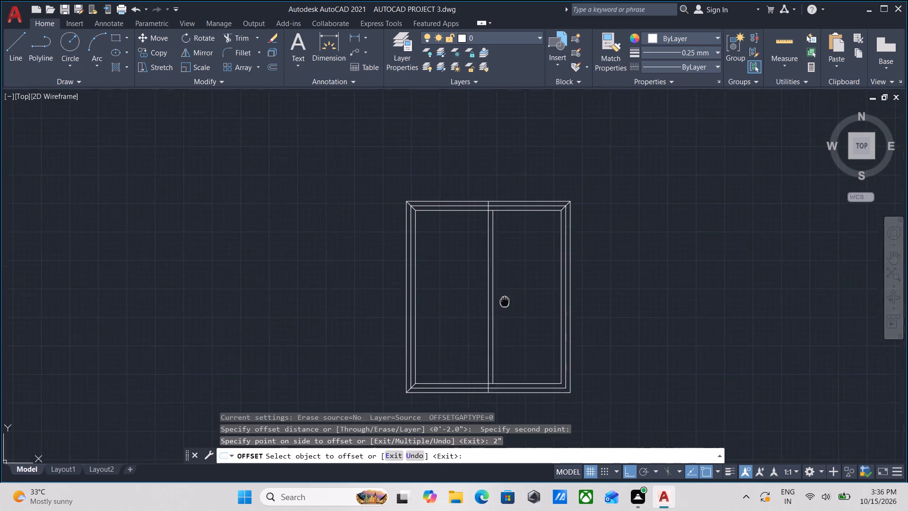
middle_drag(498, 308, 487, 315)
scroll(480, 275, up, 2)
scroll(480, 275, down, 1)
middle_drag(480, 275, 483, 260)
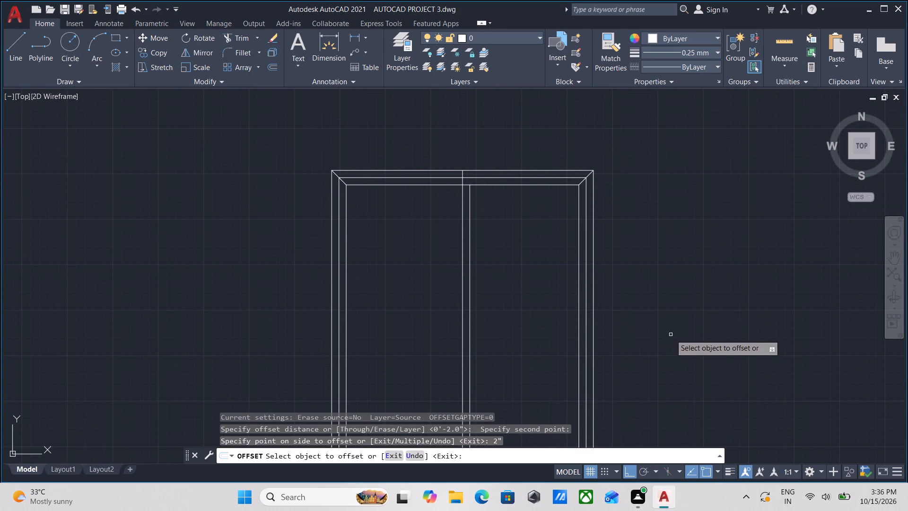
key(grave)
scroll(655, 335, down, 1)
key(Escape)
Erase the entire framed door drawing, including its rectangles, mitre lines and centre division lines.
middle_drag(631, 421, 611, 357)
drag(613, 368, 609, 368)
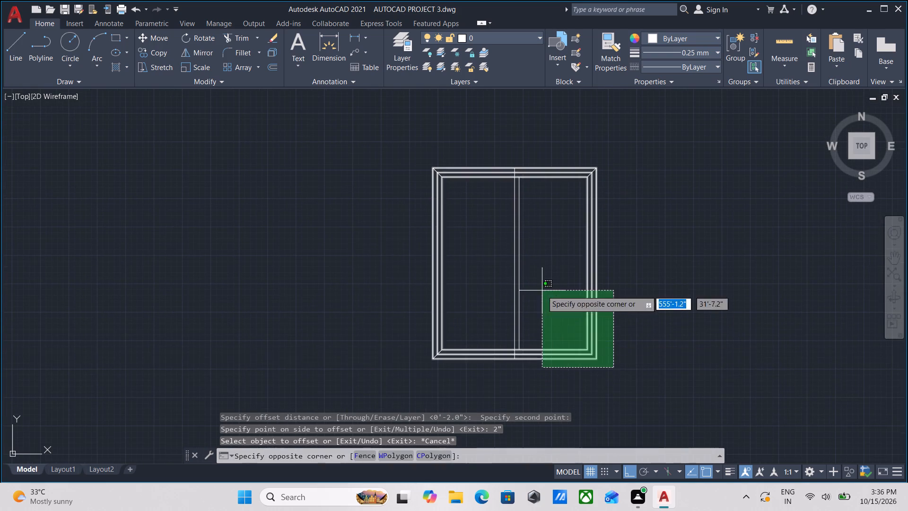
click(355, 115)
right_click(355, 115)
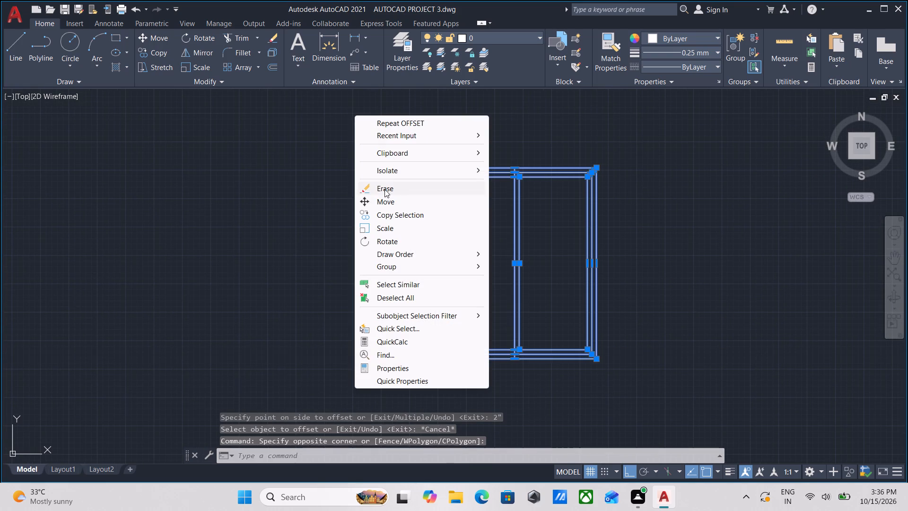
click(384, 189)
Draw a 3' wide by 7' high rectangle in the empty area for a single door panel.
middle_drag(274, 228, 372, 284)
middle_drag(382, 270, 417, 244)
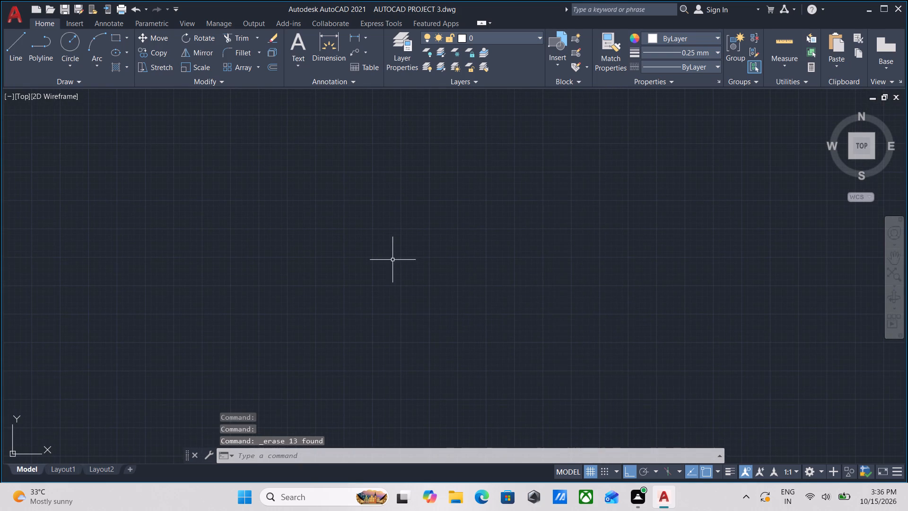
key(r)
key(e)
key(c)
key(Return)
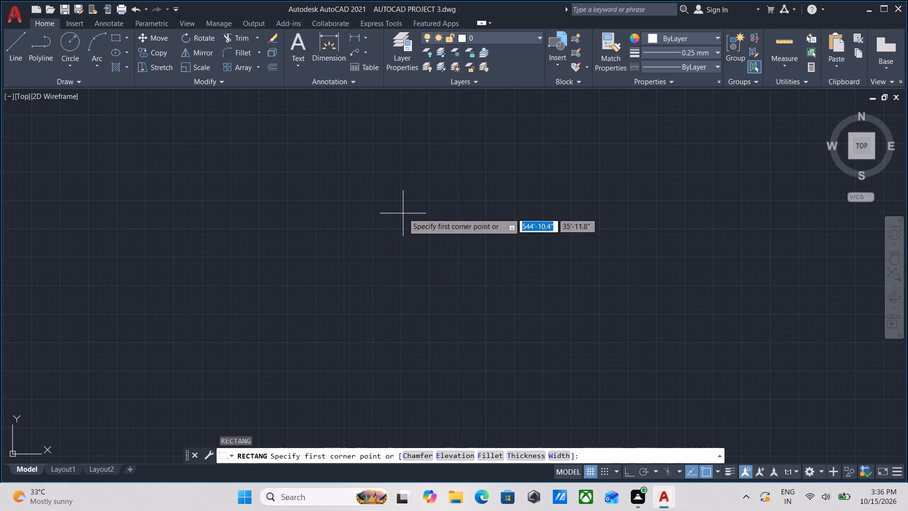
click(403, 212)
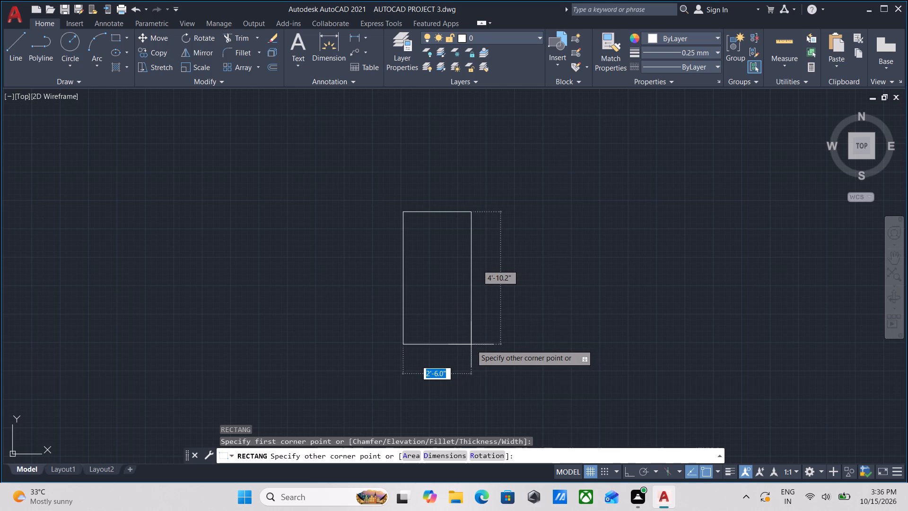
key(3)
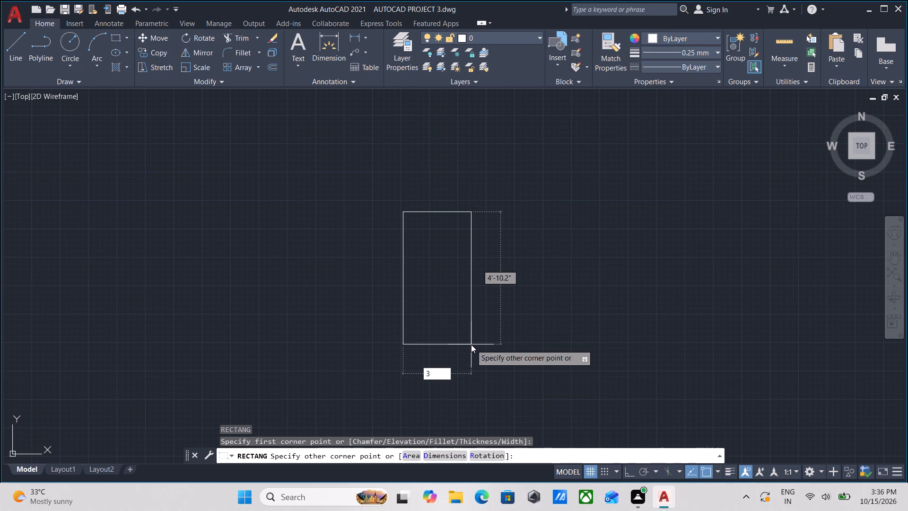
key(apostrophe)
key(Tab)
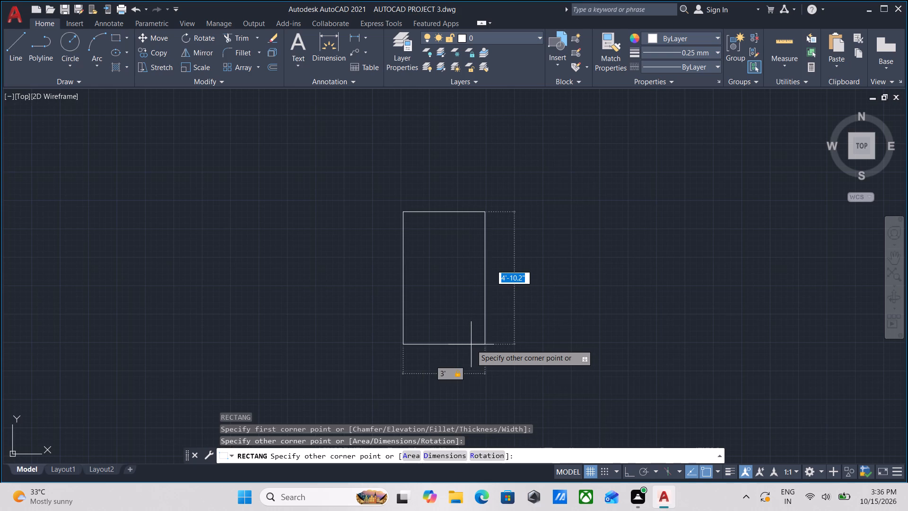
key(7)
key(apostrophe)
key(Return)
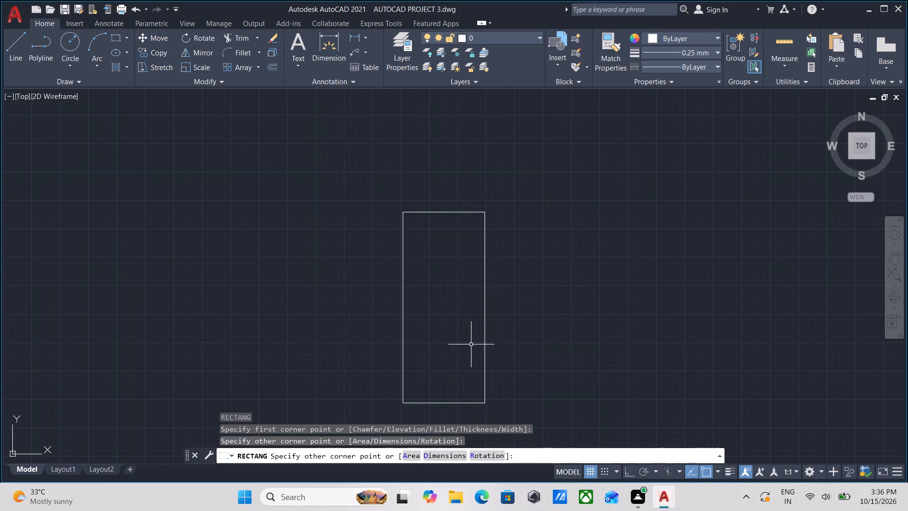
Copy the door panel rectangle from its lower-left corner to its lower-right corner to form an adjoining second panel.
middle_drag(482, 352, 465, 261)
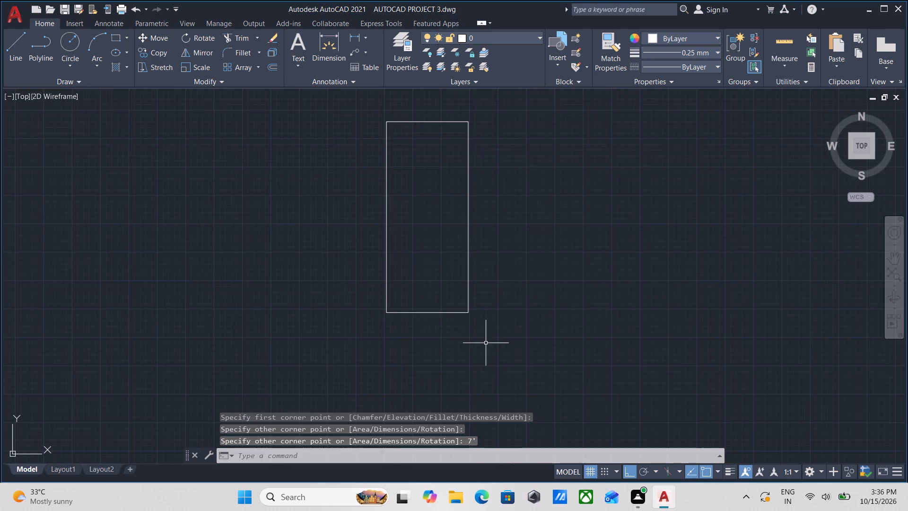
click(486, 343)
middle_drag(454, 278, 452, 331)
click(425, 141)
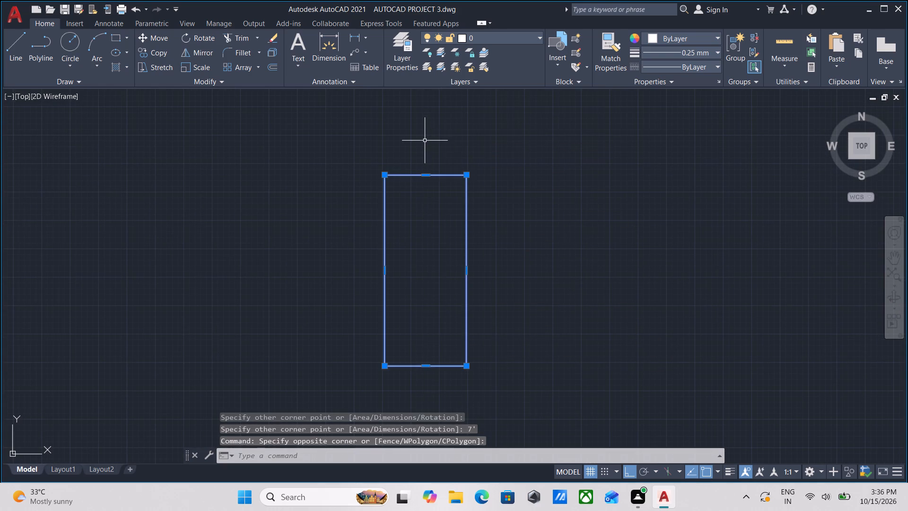
middle_drag(425, 278, 430, 234)
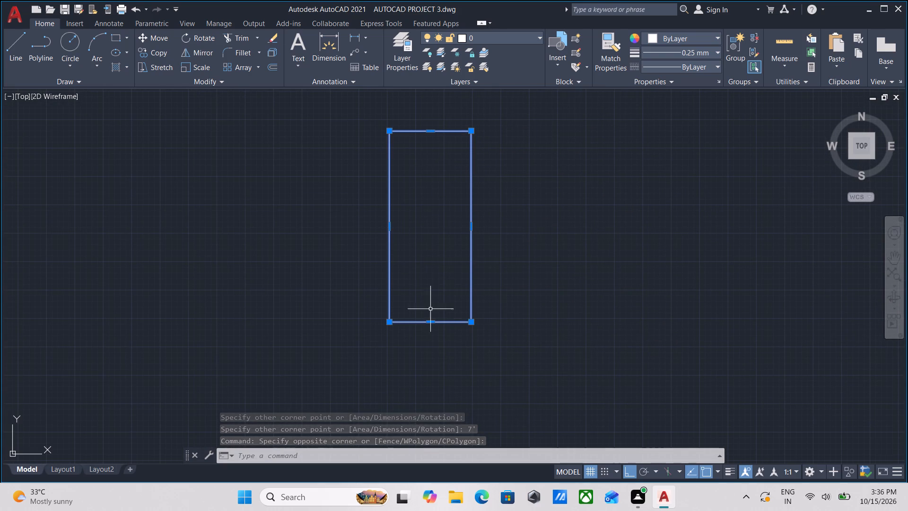
text(co)
key(Return)
scroll(394, 333, up, 1)
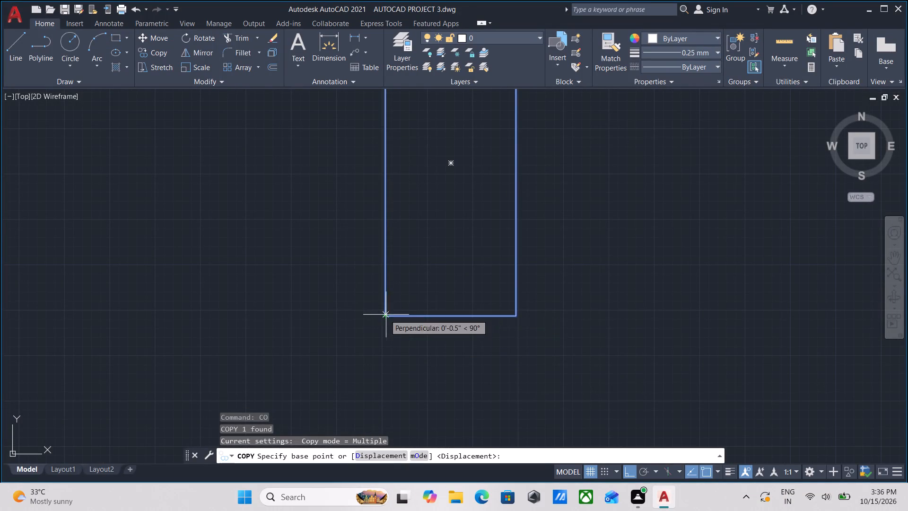
click(388, 315)
click(515, 317)
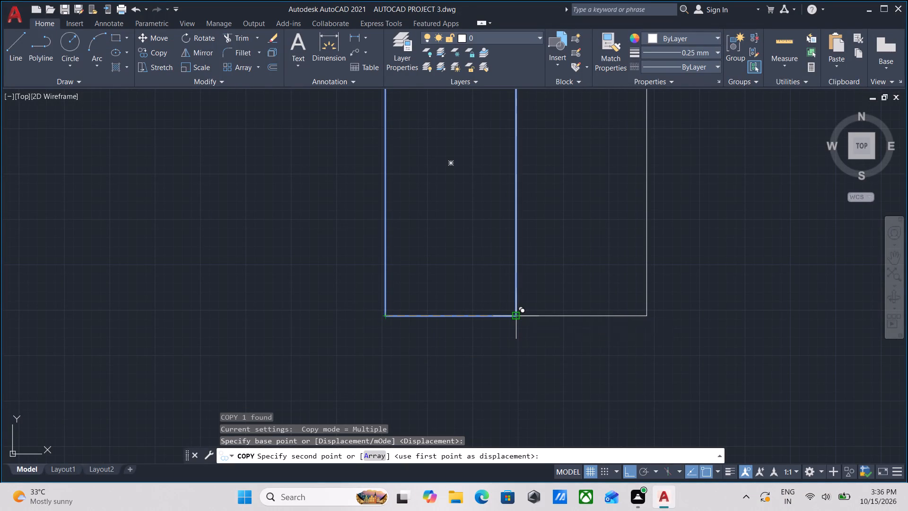
middle_drag(528, 305, 514, 405)
key(Escape)
scroll(520, 297, down, 1)
middle_drag(520, 297, 479, 341)
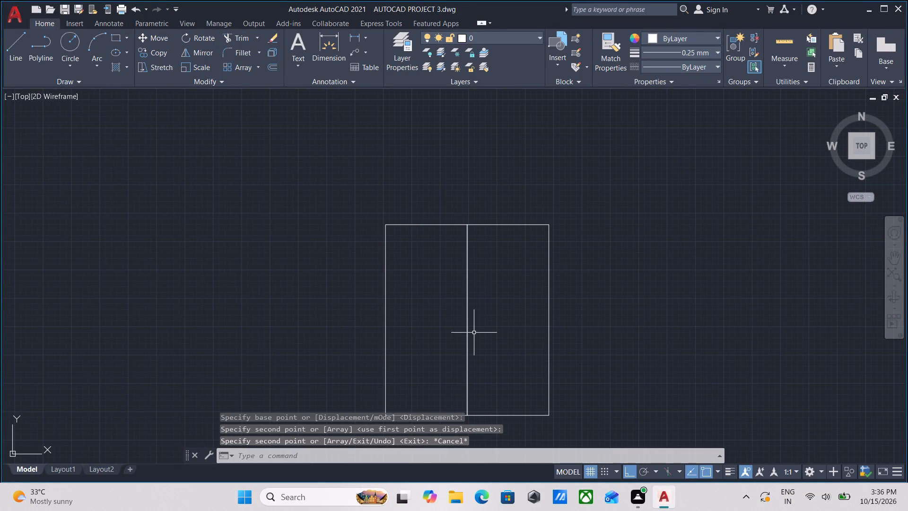
Explode both door panel rectangles into separate lines.
drag(480, 335, 471, 334)
click(429, 323)
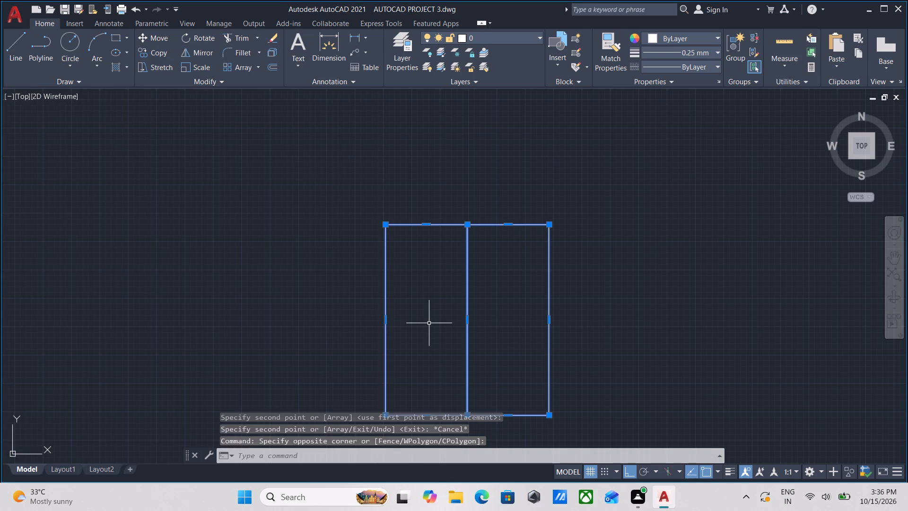
key(x)
key(Return)
Offset the shared centre line between the two door panels 2" into the right-hand panel.
click(473, 337)
click(446, 321)
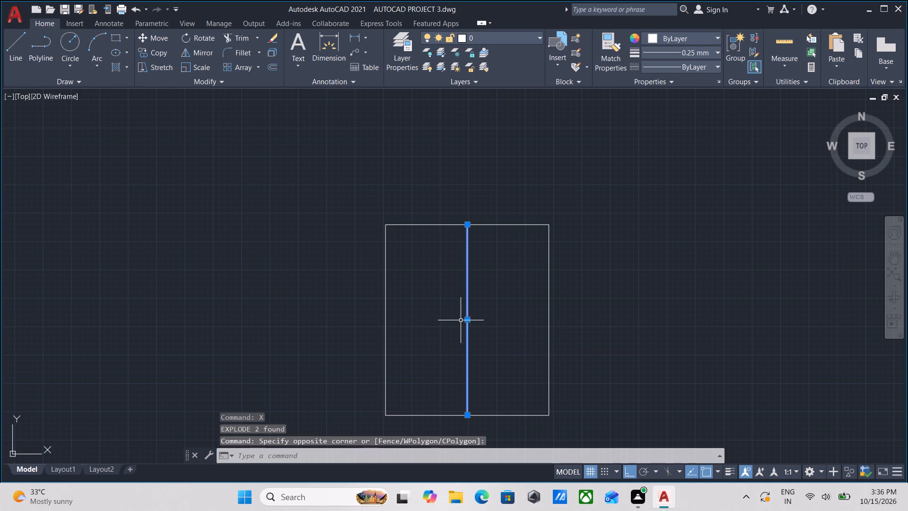
middle_drag(459, 324, 428, 355)
key(o)
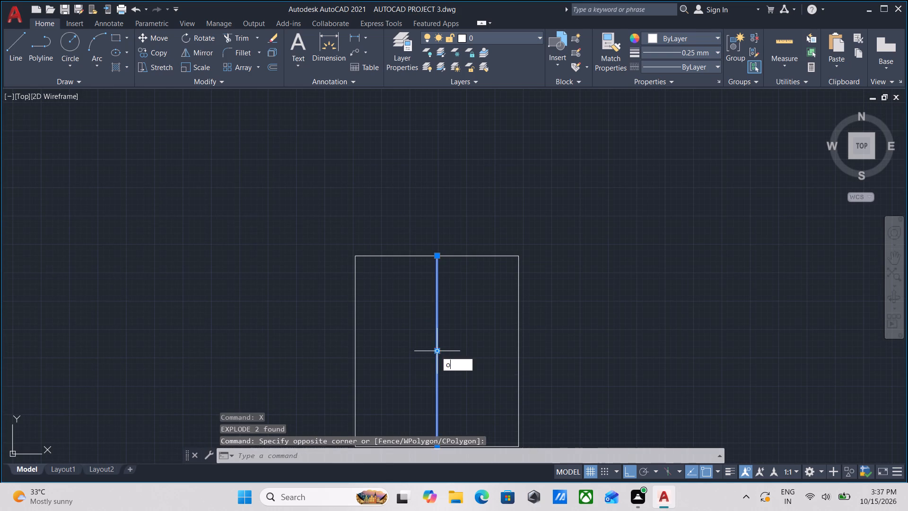
key(Return)
scroll(443, 365, up, 2)
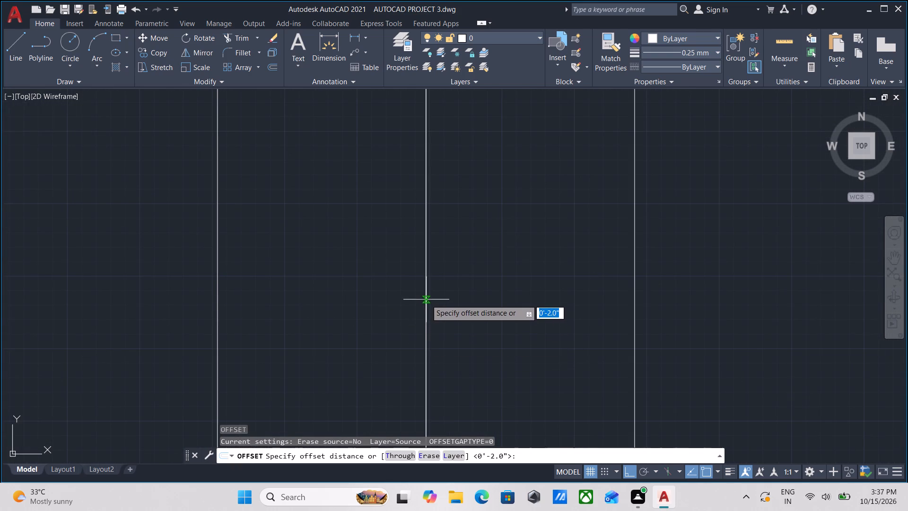
click(425, 280)
click(443, 281)
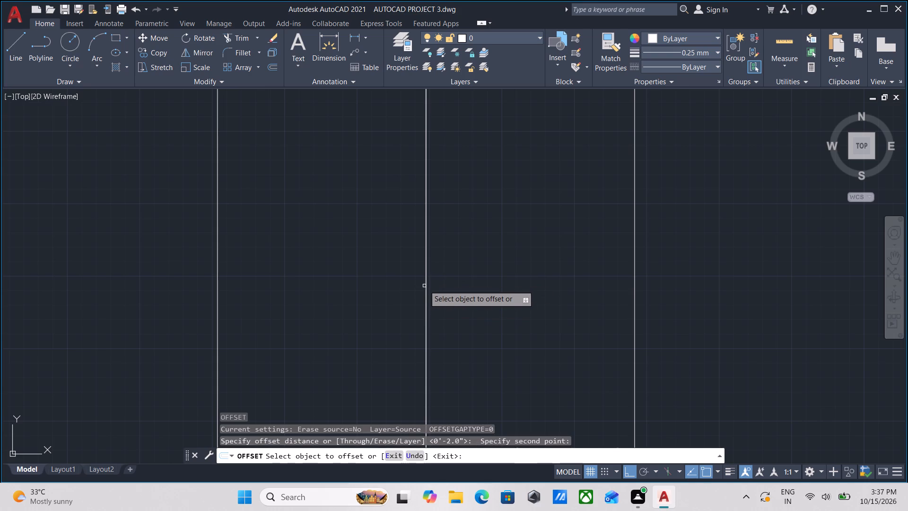
click(425, 285)
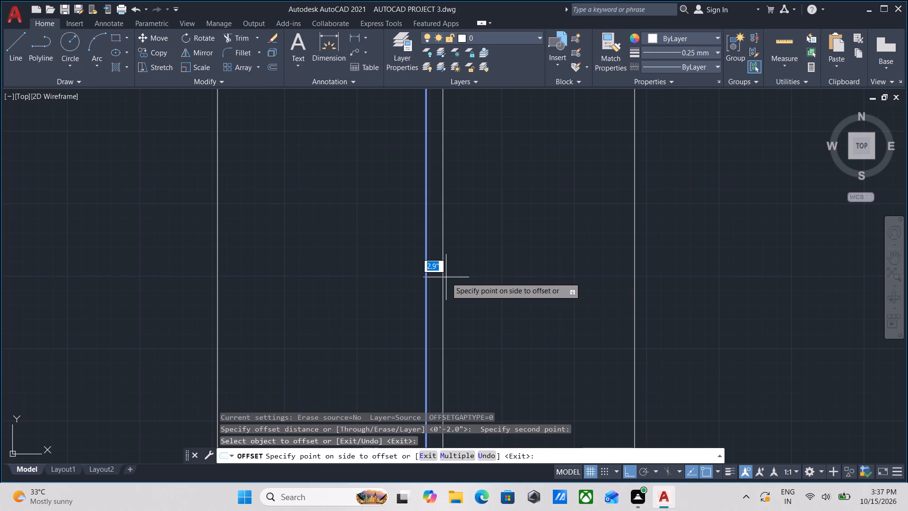
key(2)
key(shift+quotedbl)
key(Return)
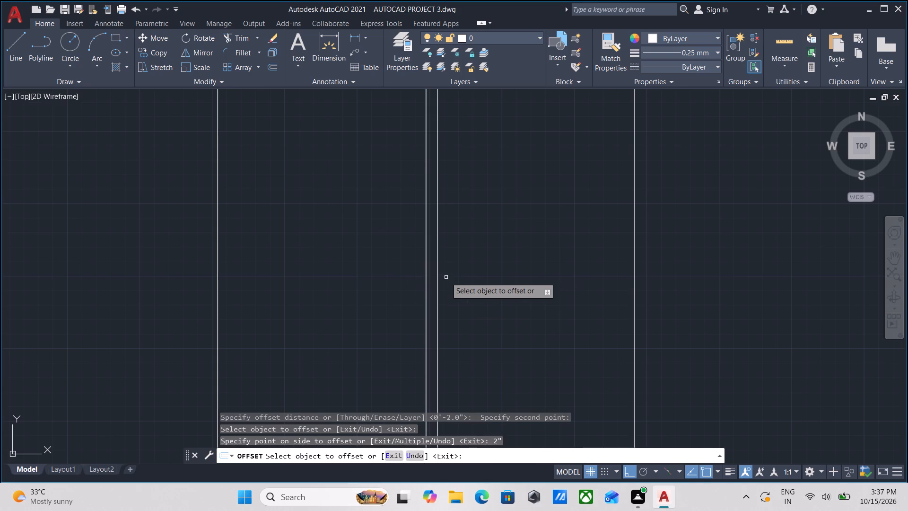
Offset the top, right and bottom edges of the right-hand door panel 2" inward.
scroll(446, 277, down, 1)
middle_drag(478, 271, 443, 320)
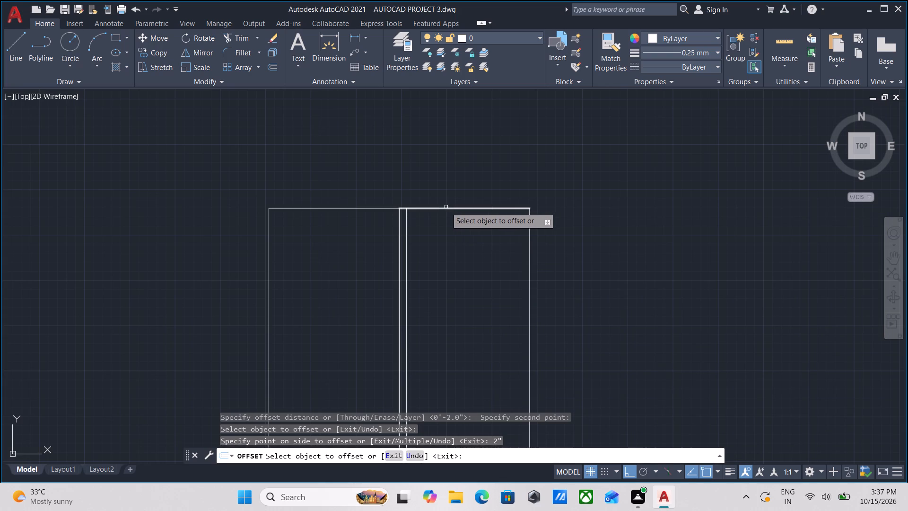
click(444, 209)
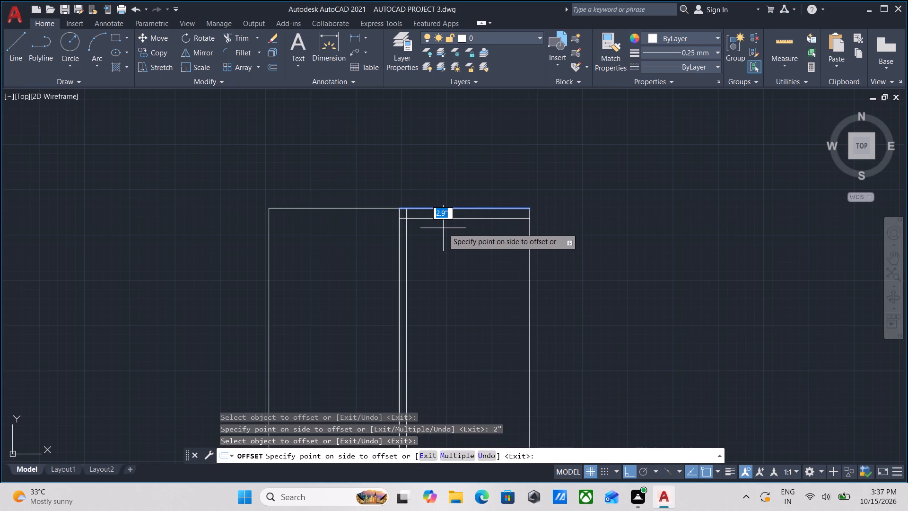
key(2)
key(shift+quotedbl)
key(Return)
middle_drag(523, 271, 513, 180)
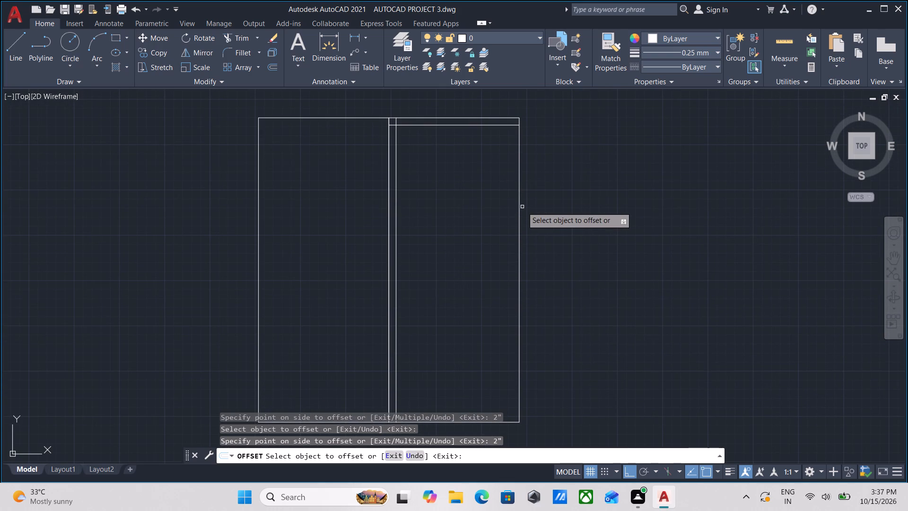
click(520, 214)
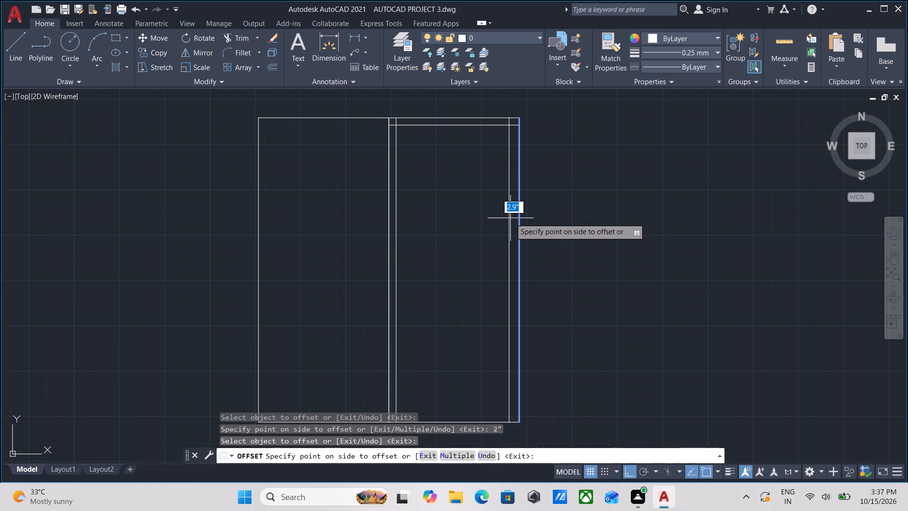
key(2)
key(shift+quotedbl)
key(Return)
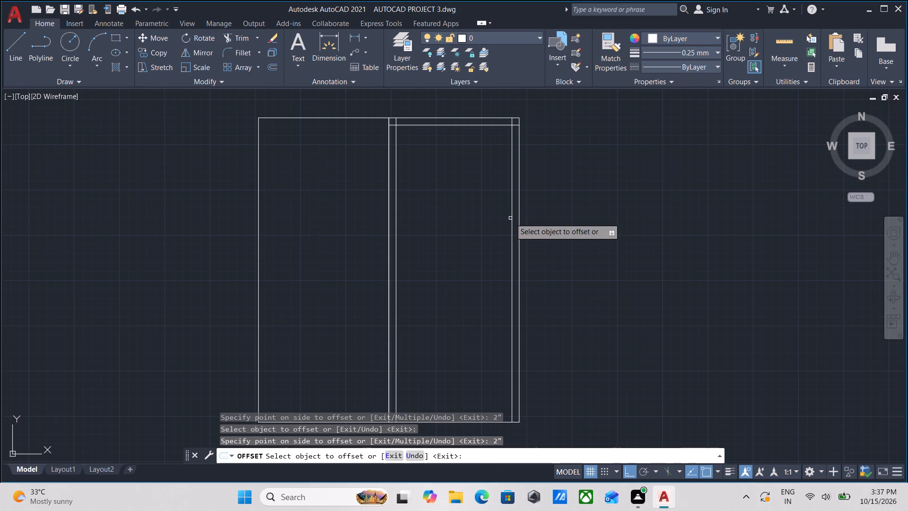
middle_drag(488, 236, 496, 127)
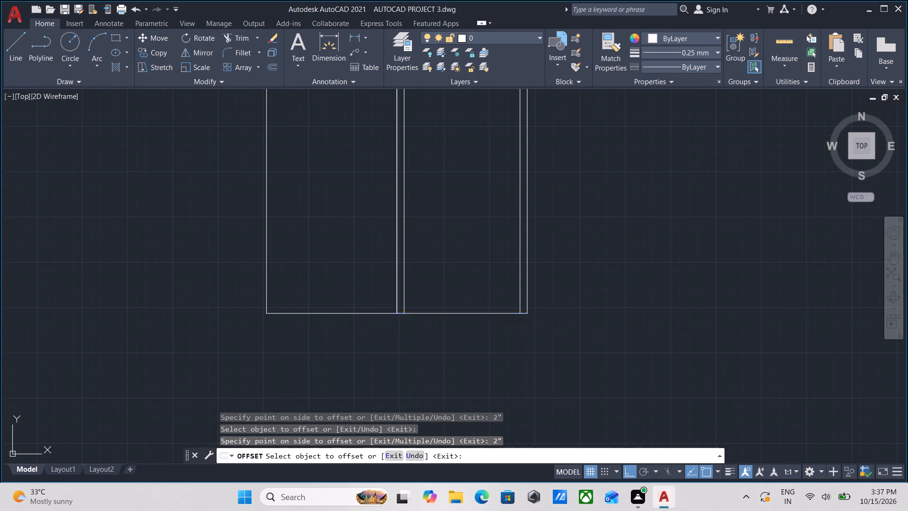
click(458, 314)
key(2)
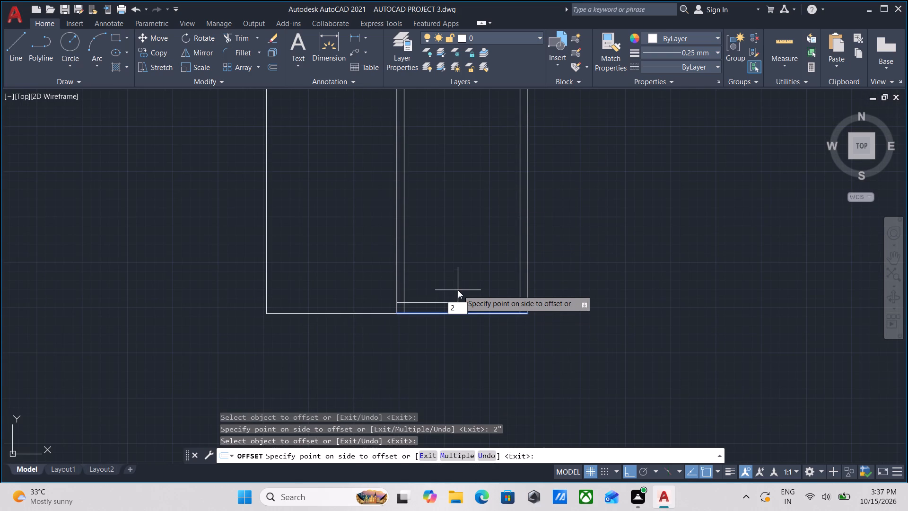
key(shift+quotedbl)
key(Return)
Offset the left and top edges of the left-hand door panel 2" inward.
scroll(458, 290, down, 1)
middle_drag(458, 290, 449, 405)
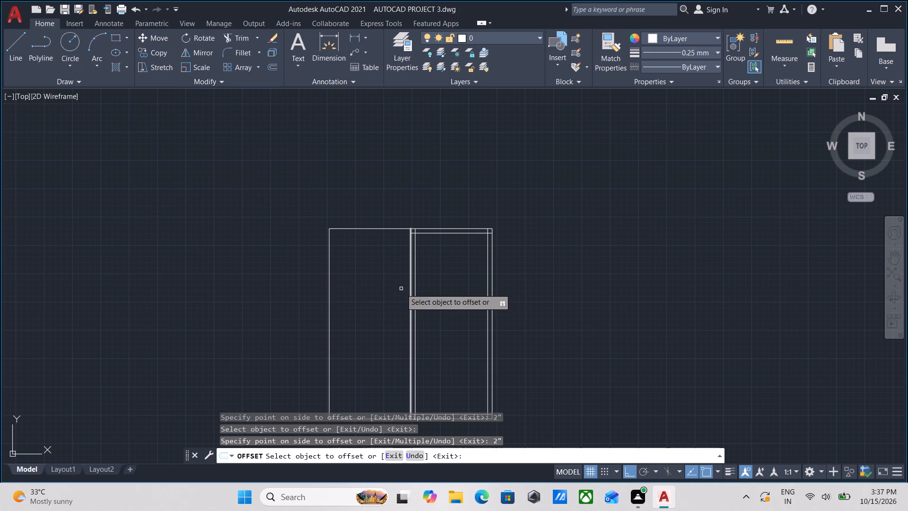
click(331, 294)
click(329, 294)
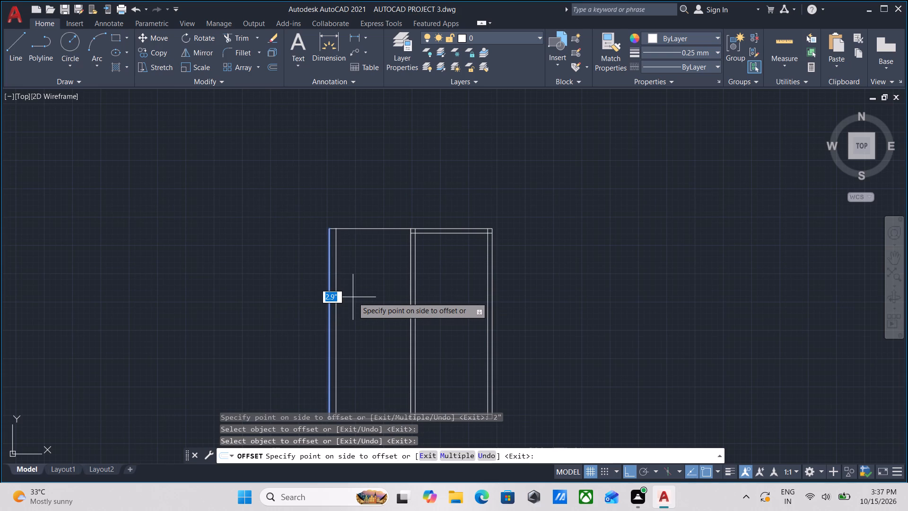
key(2)
key(shift+quotedbl)
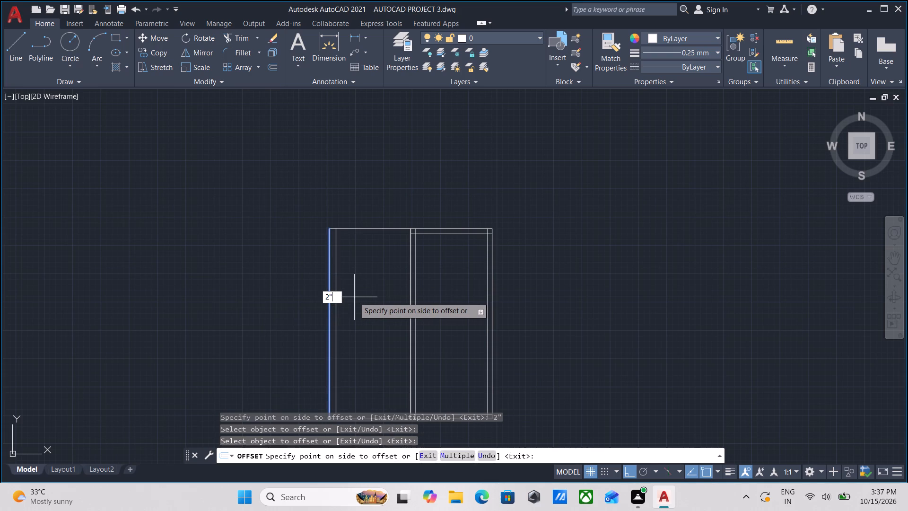
key(Return)
scroll(401, 225, up, 2)
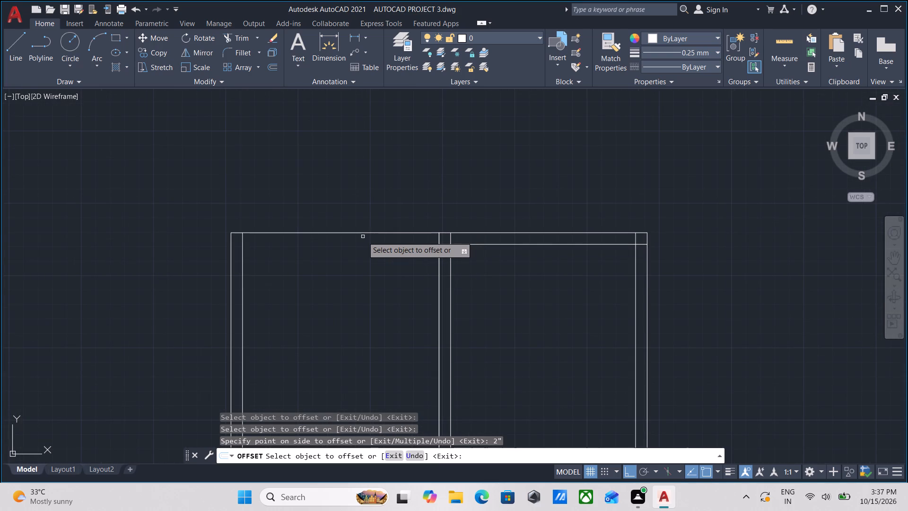
click(350, 232)
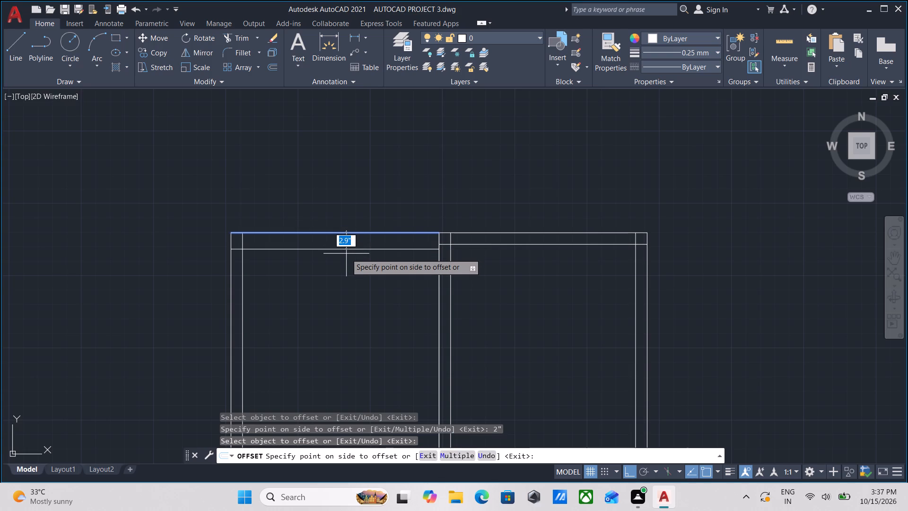
key(2)
key(shift+quotedbl)
key(Return)
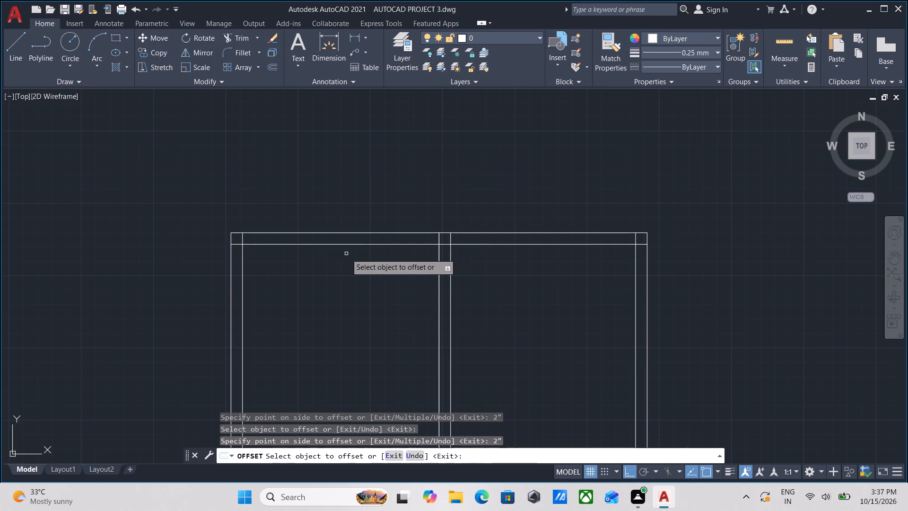
Offset the bottom edge of the left-hand door panel 2" upward and finish offsetting.
scroll(346, 254, down, 2)
middle_drag(345, 253, 364, 132)
scroll(349, 298, up, 1)
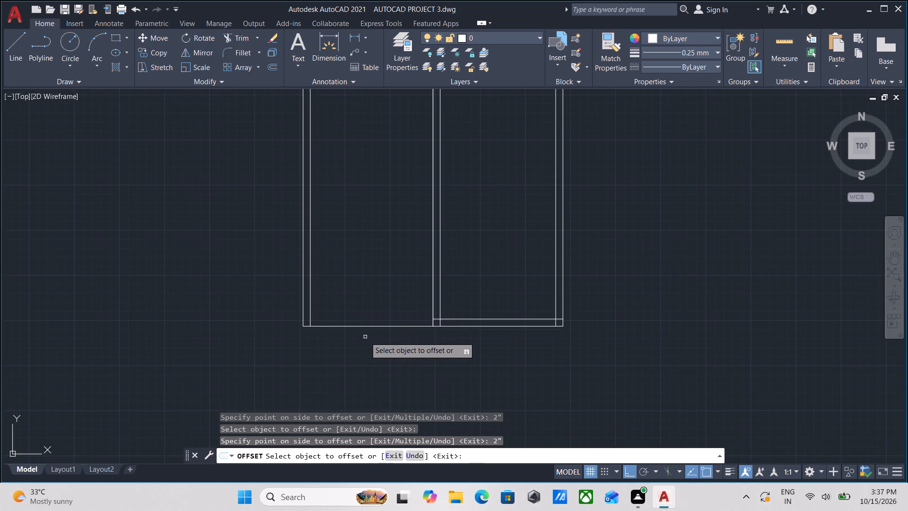
click(367, 327)
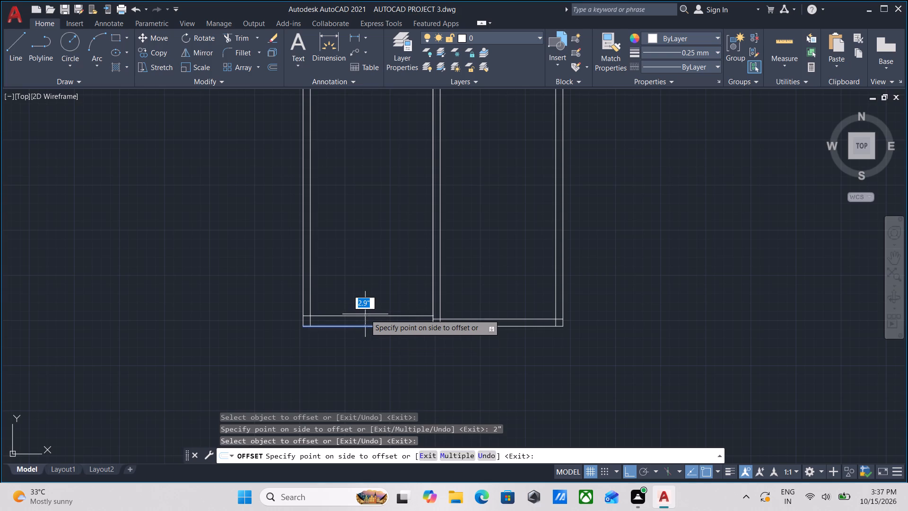
key(2)
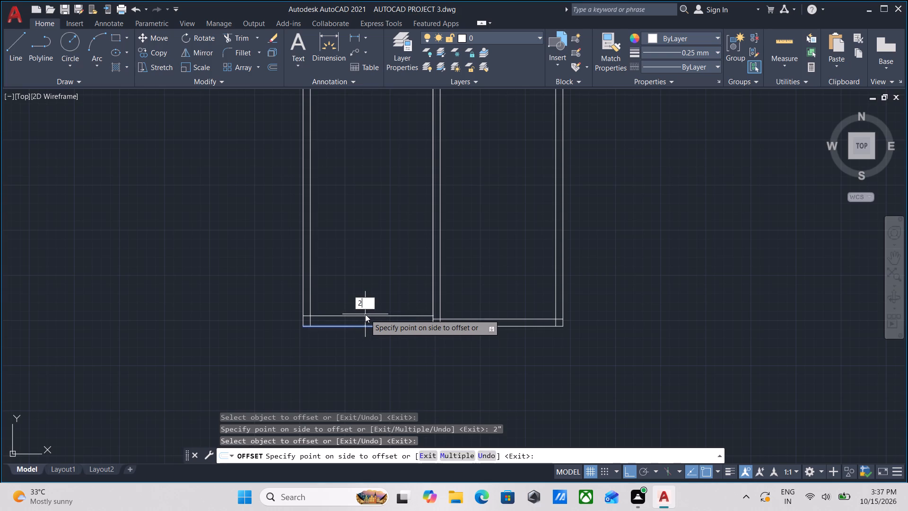
key(shift+quotedbl)
key(Return)
scroll(388, 325, up, 2)
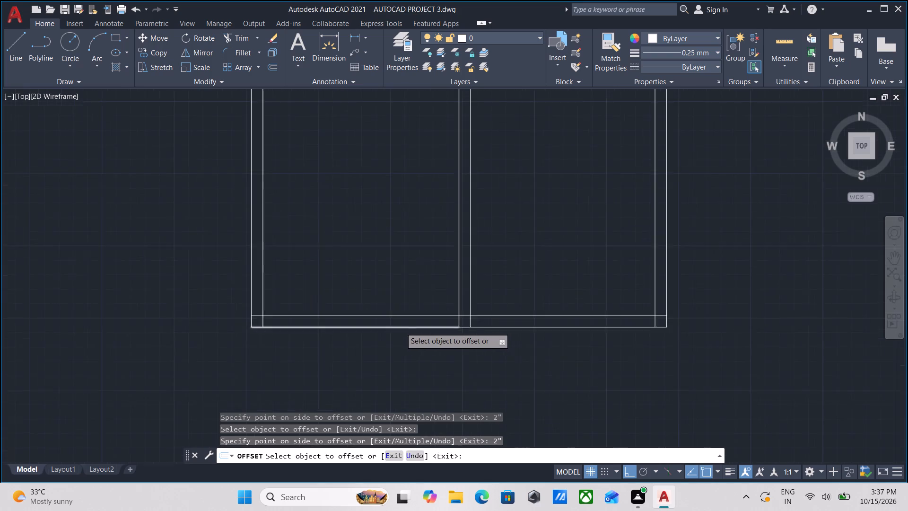
key(Escape)
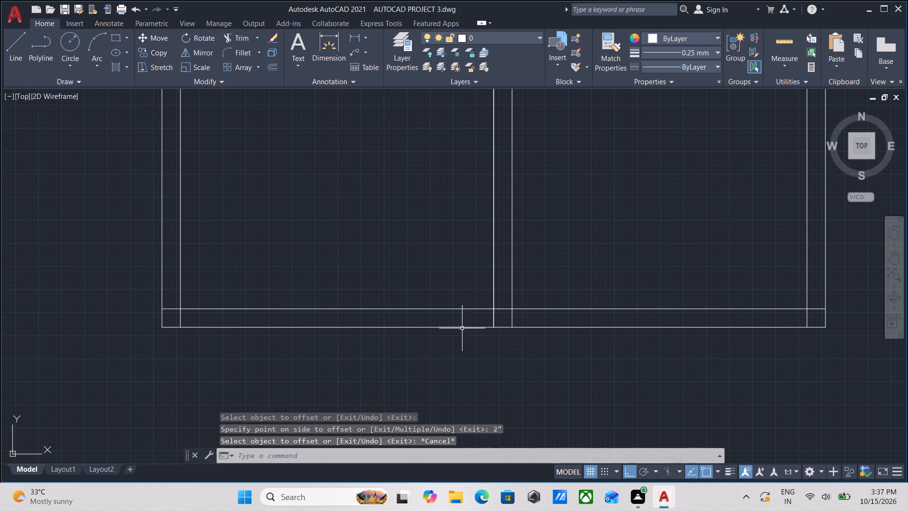
Trim the overlapping inner frame line ends at the lower-left corner of the left-hand door panel.
scroll(463, 328, up, 1)
middle_drag(501, 323, 482, 376)
scroll(478, 351, down, 2)
middle_drag(393, 324, 401, 324)
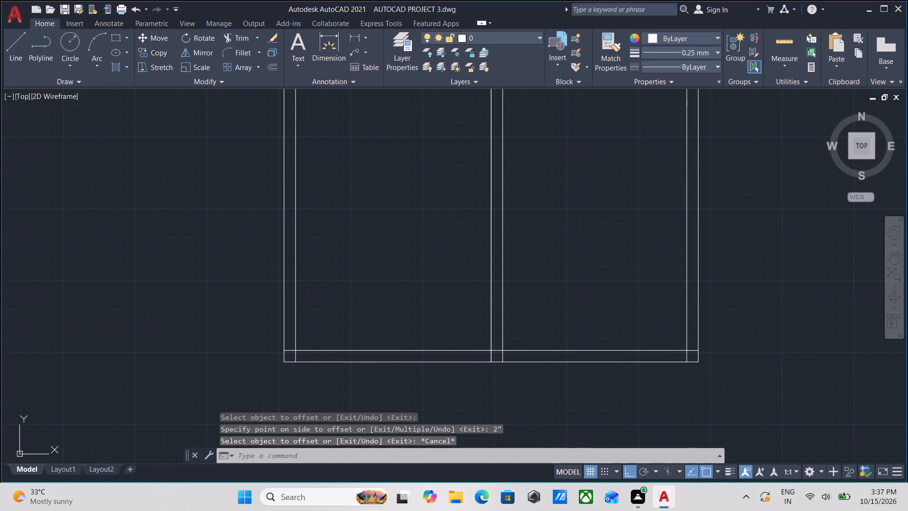
scroll(316, 364, up, 1)
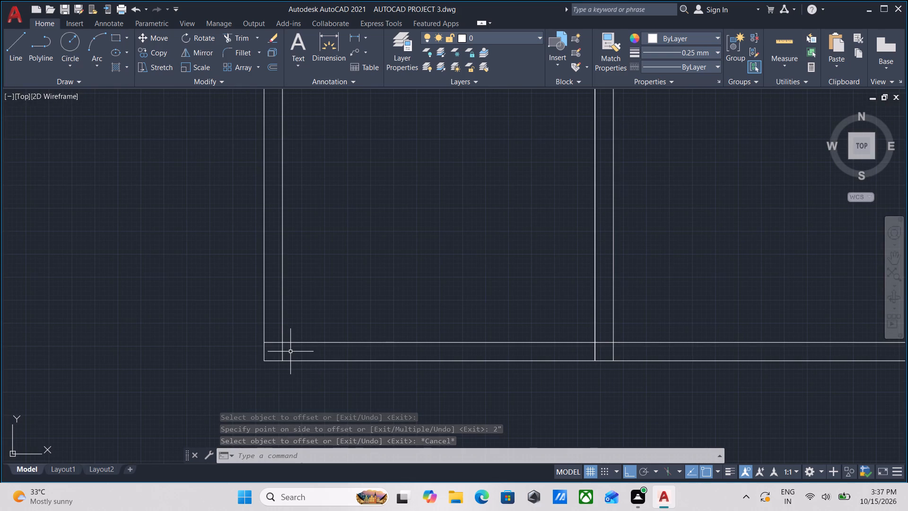
text(tr)
key(Return)
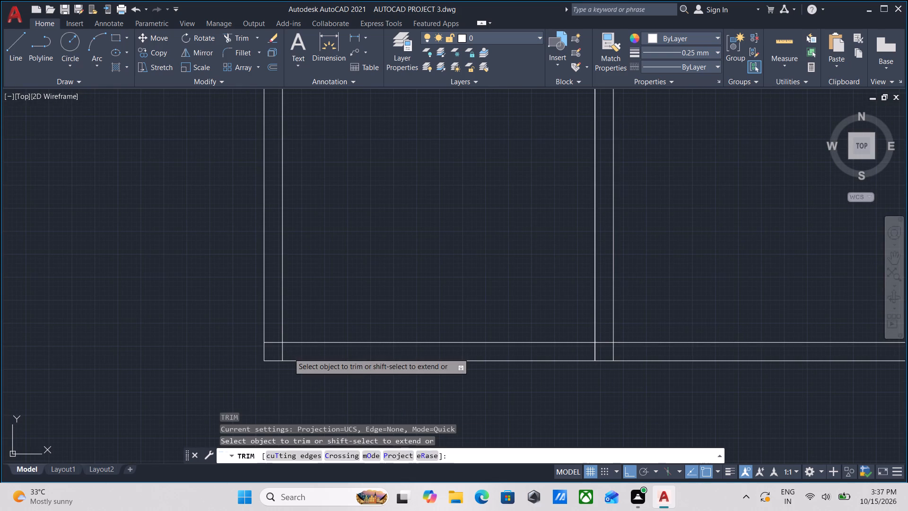
click(288, 353)
click(275, 353)
click(271, 350)
click(275, 321)
Trim the overlapping inner frame line ends at the upper-left corner of the left-hand door panel.
scroll(274, 318, down, 1)
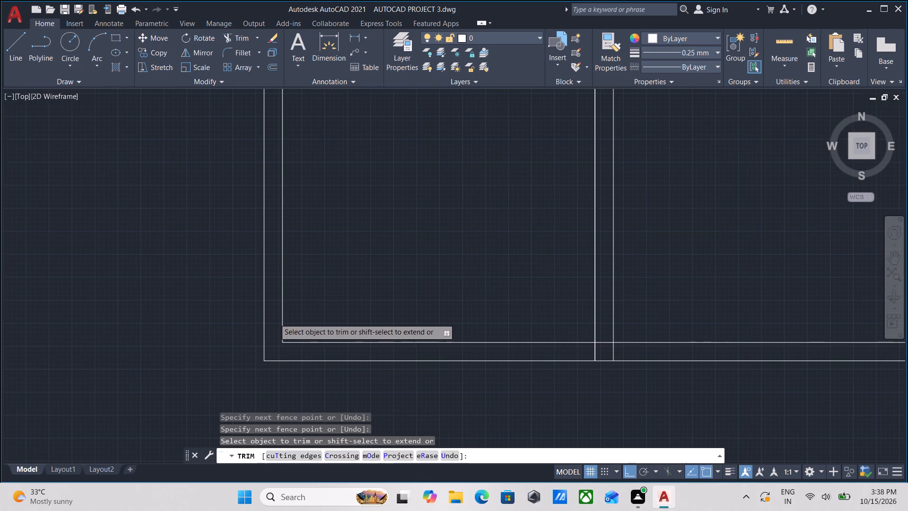
middle_drag(274, 323, 280, 446)
middle_drag(328, 242, 333, 384)
middle_drag(339, 220, 334, 346)
scroll(287, 231, up, 2)
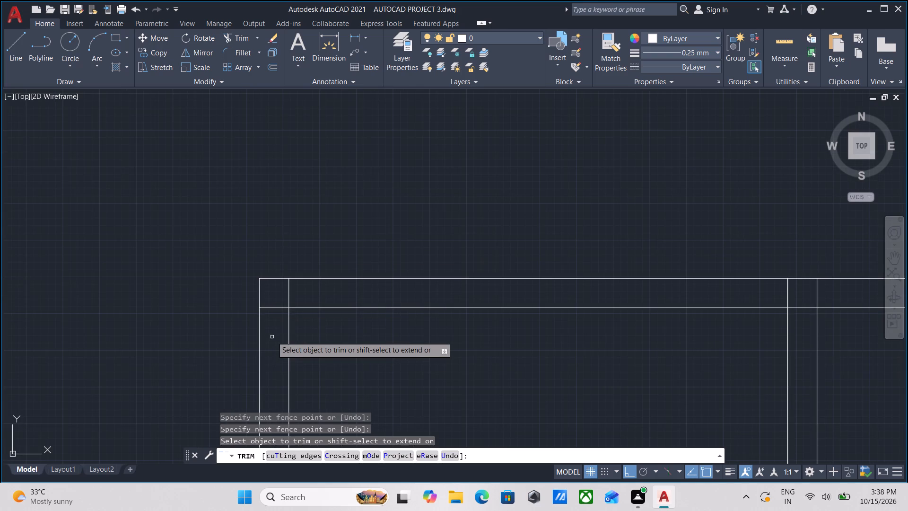
click(275, 319)
click(273, 286)
click(302, 295)
click(282, 295)
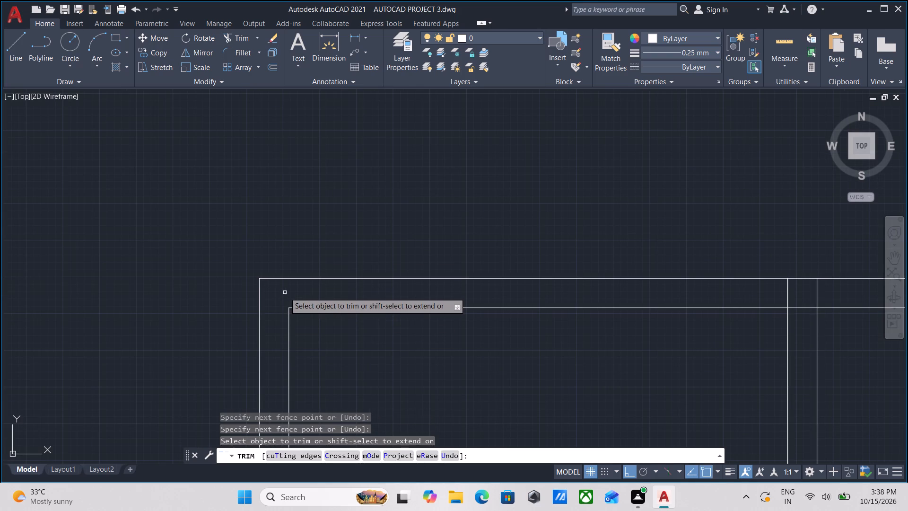
key(Escape)
Trim the overlapping inner frame line ends at the upper-right corner of the right-hand door panel.
scroll(340, 297, down, 2)
middle_drag(416, 313, 195, 245)
scroll(555, 246, up, 2)
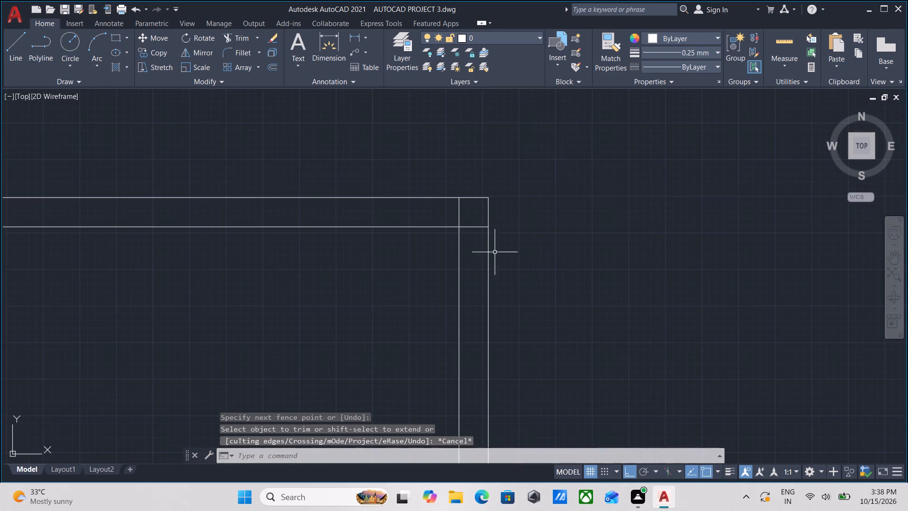
middle_drag(483, 254, 482, 302)
text(tr)
key(Return)
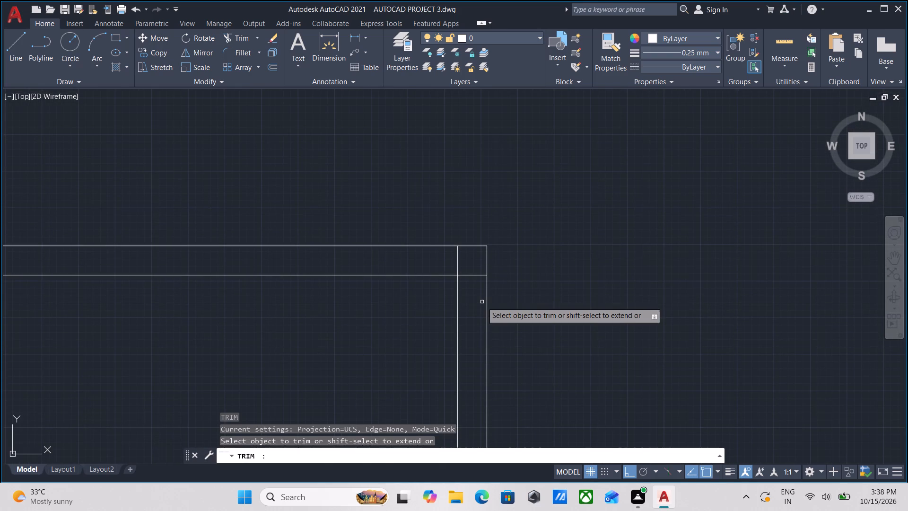
scroll(473, 296, up, 3)
click(471, 270)
click(459, 195)
click(442, 180)
click(342, 169)
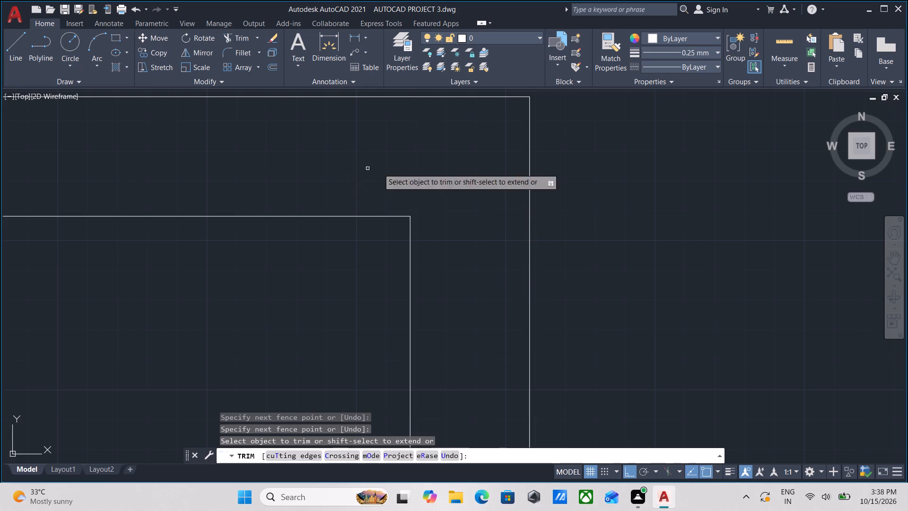
Trim the overlapping inner frame line ends at the lower-right corner of the right-hand door panel.
scroll(524, 202, down, 6)
middle_drag(625, 237, 594, 171)
middle_drag(618, 319, 597, 169)
scroll(538, 356, up, 3)
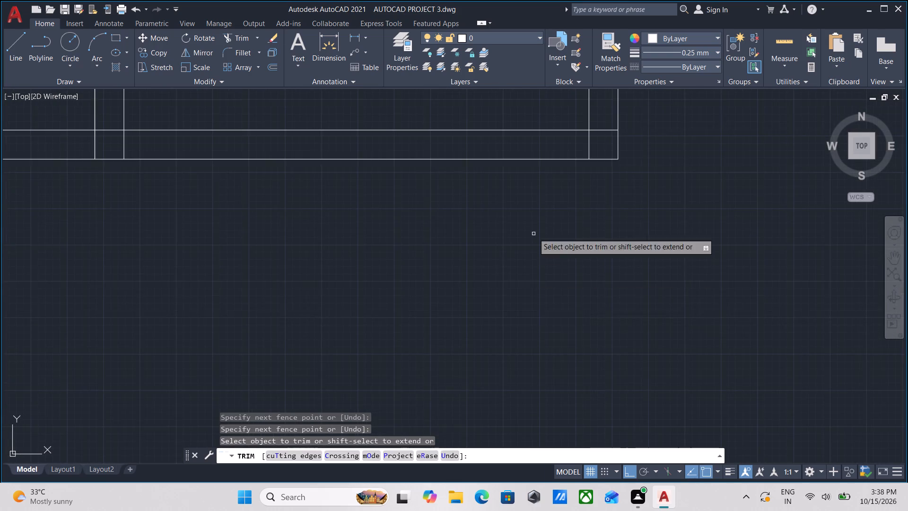
middle_drag(533, 233, 541, 360)
scroll(584, 269, up, 1)
click(584, 269)
click(626, 272)
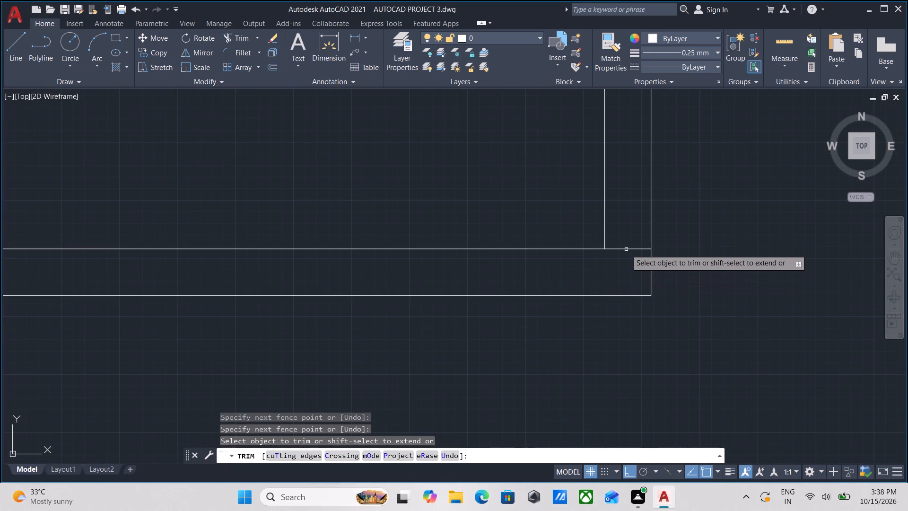
drag(624, 235, 624, 250)
click(624, 260)
scroll(586, 275, down, 1)
middle_click(586, 275)
click(586, 273)
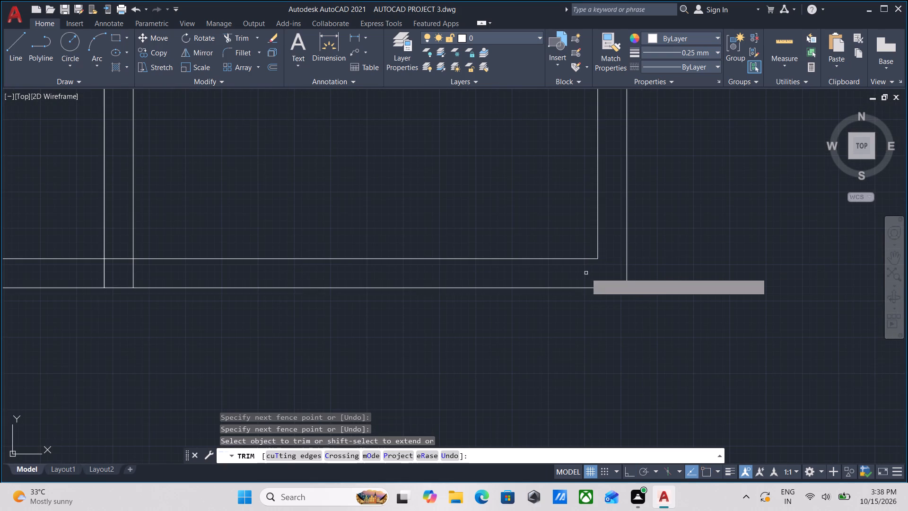
key(Escape)
Trim the overlapping inner frame line ends at the upper-left corner of the right-hand door panel, beside the central divider.
scroll(586, 273, down, 3)
middle_drag(543, 280, 630, 402)
middle_drag(428, 247, 430, 266)
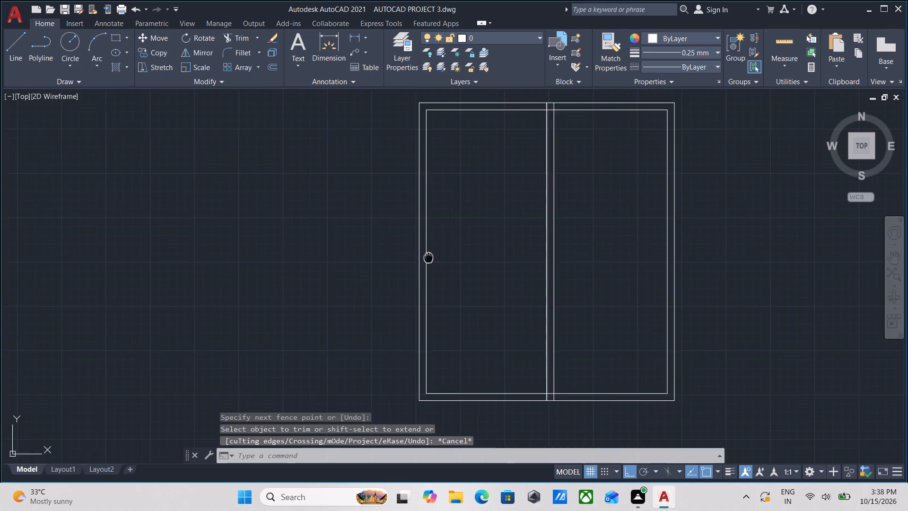
middle_drag(430, 266, 436, 314)
scroll(429, 254, up, 2)
middle_drag(430, 233, 434, 320)
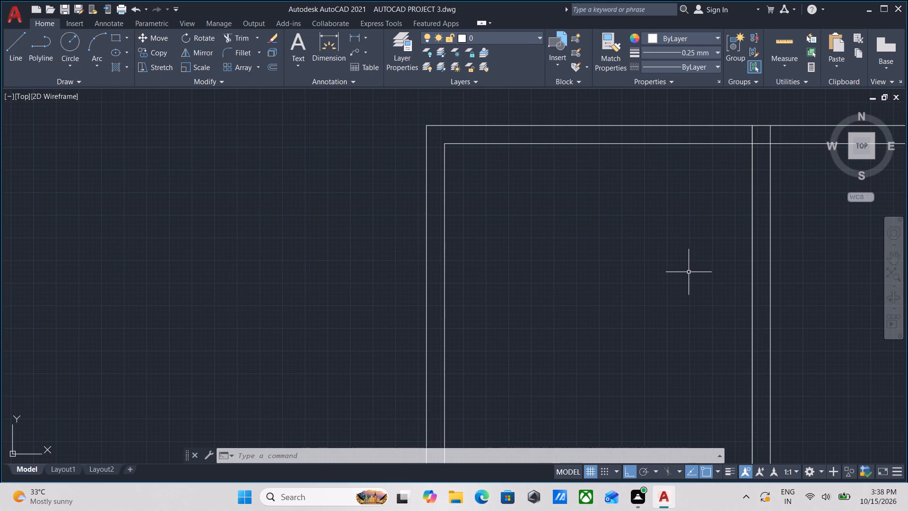
middle_drag(689, 272, 525, 253)
scroll(538, 241, down, 2)
middle_drag(538, 241, 505, 264)
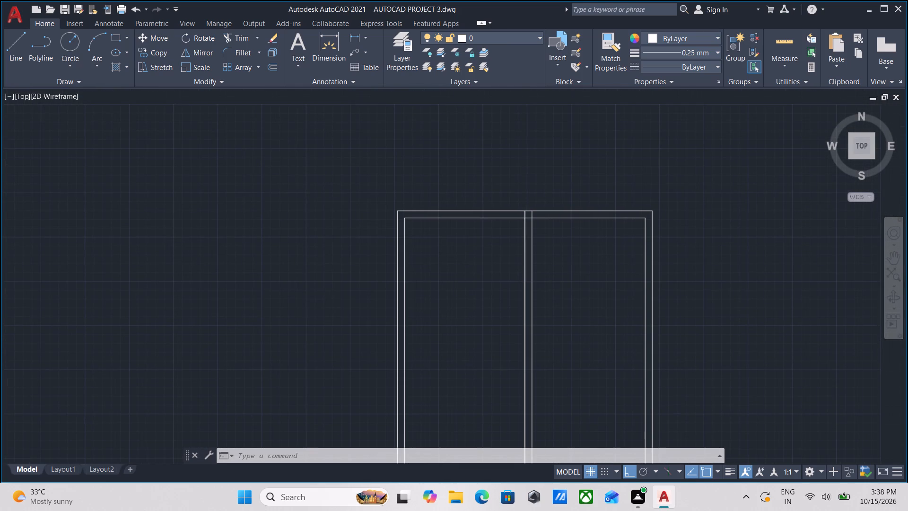
middle_drag(564, 268, 535, 312)
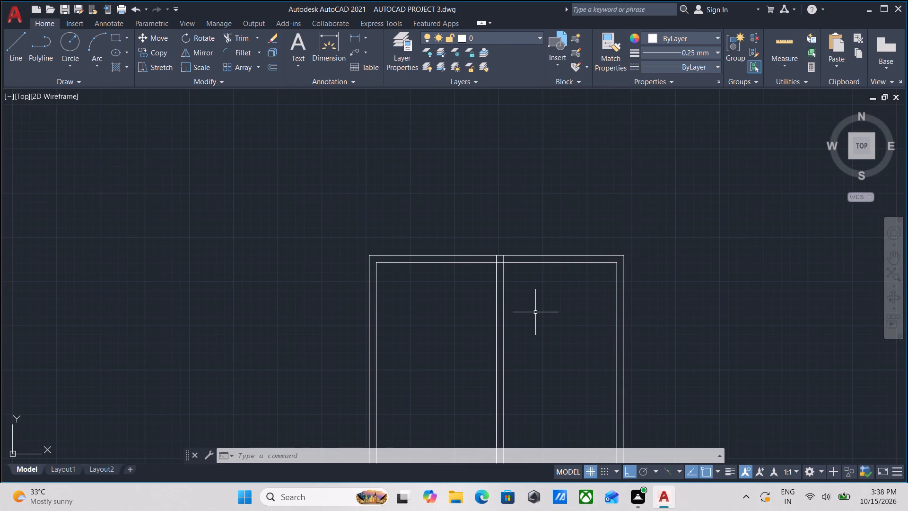
text(tr)
key(Return)
scroll(499, 249, up, 3)
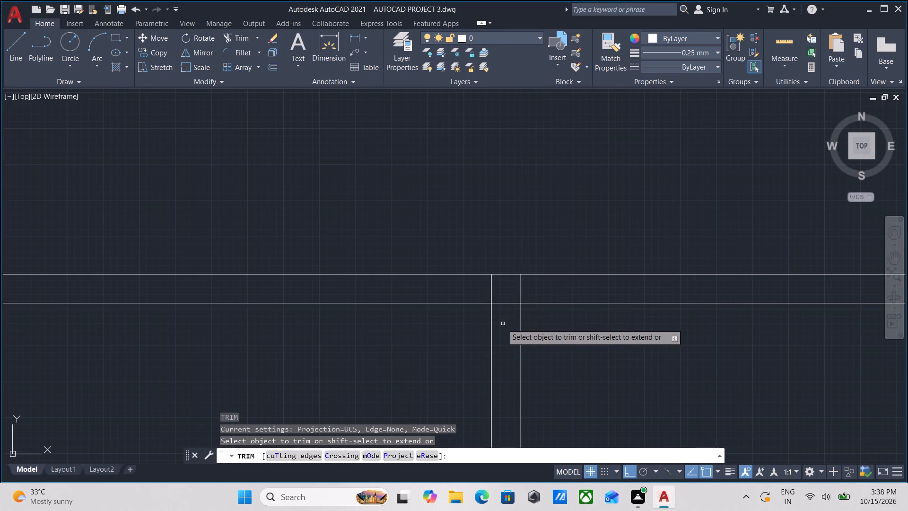
click(501, 321)
click(503, 293)
click(504, 293)
click(547, 290)
scroll(547, 290, down, 3)
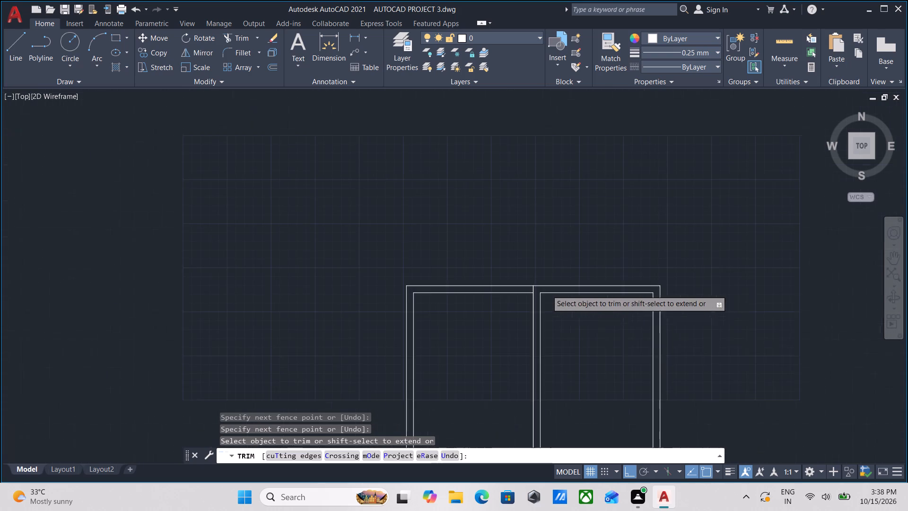
Trim the overlapping inner frame line ends at the lower-left corner of the right-hand door panel and finish trimming.
middle_drag(606, 331, 588, 238)
middle_drag(543, 345, 550, 235)
scroll(533, 374, up, 2)
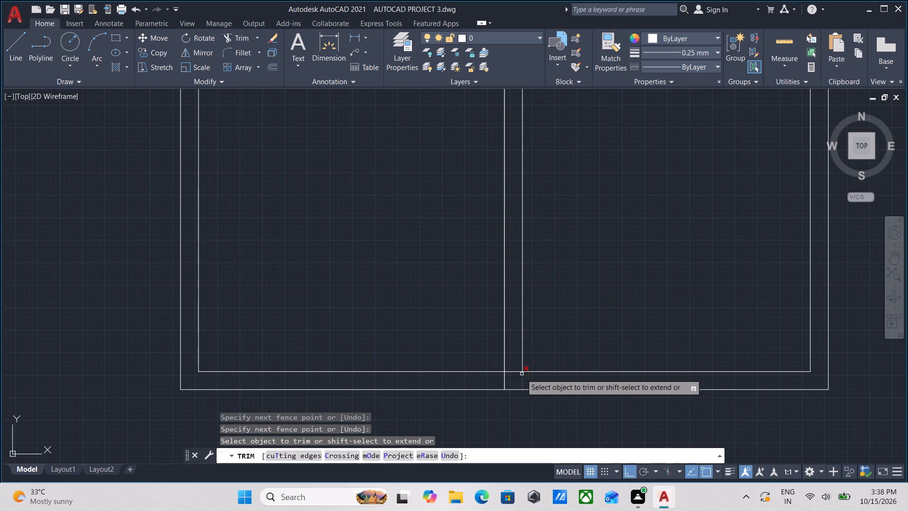
click(511, 363)
click(513, 380)
click(516, 380)
click(538, 378)
scroll(538, 377, down, 2)
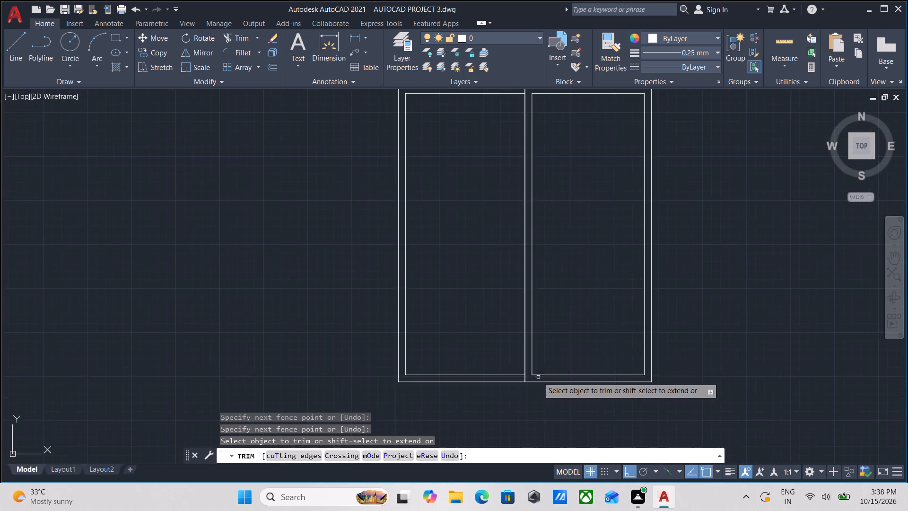
scroll(599, 287, down, 1)
middle_drag(599, 287, 561, 376)
key(Escape)
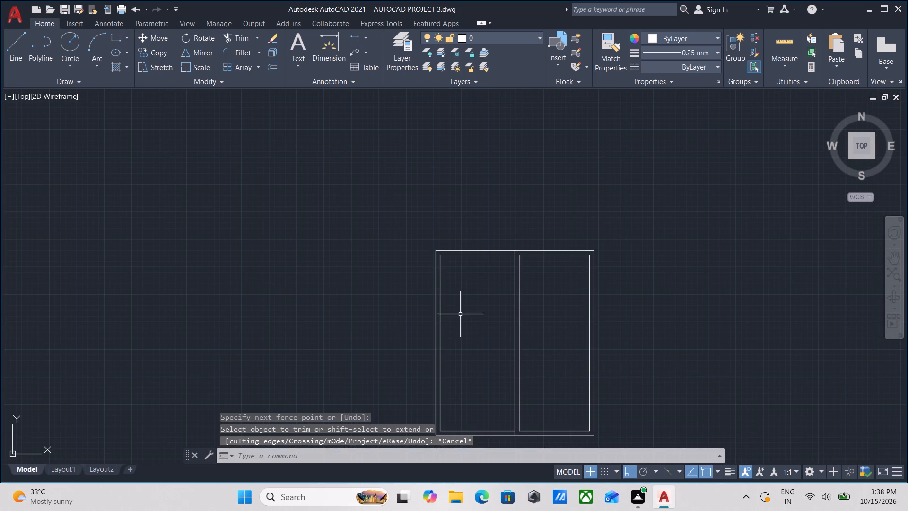
Start a hatch with the SOLID pattern and try to fill the left-hand door panel's frame.
middle_drag(460, 314, 460, 349)
key(h)
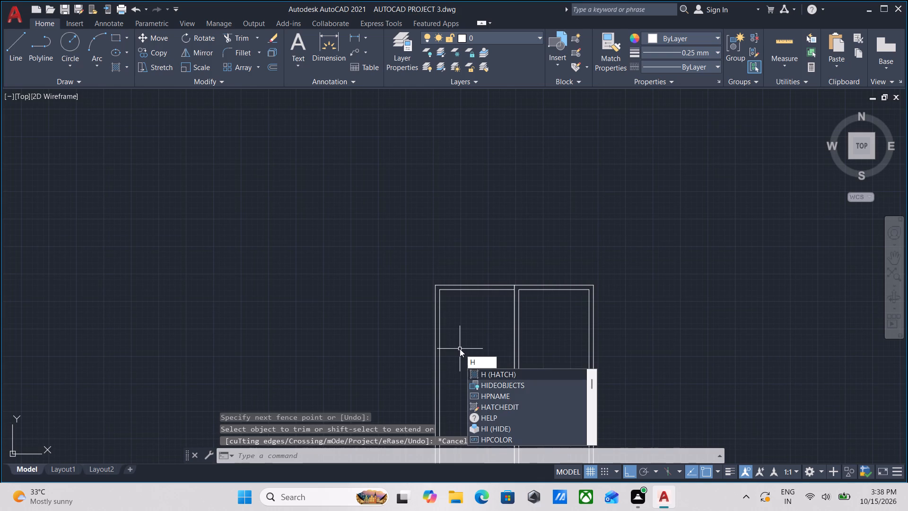
key(Return)
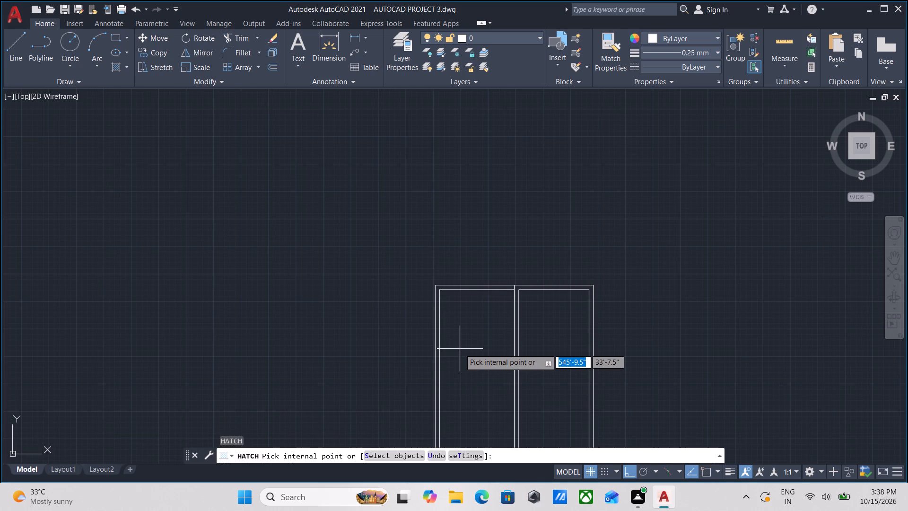
middle_drag(472, 315, 472, 371)
scroll(472, 371, up, 1)
scroll(470, 332, up, 2)
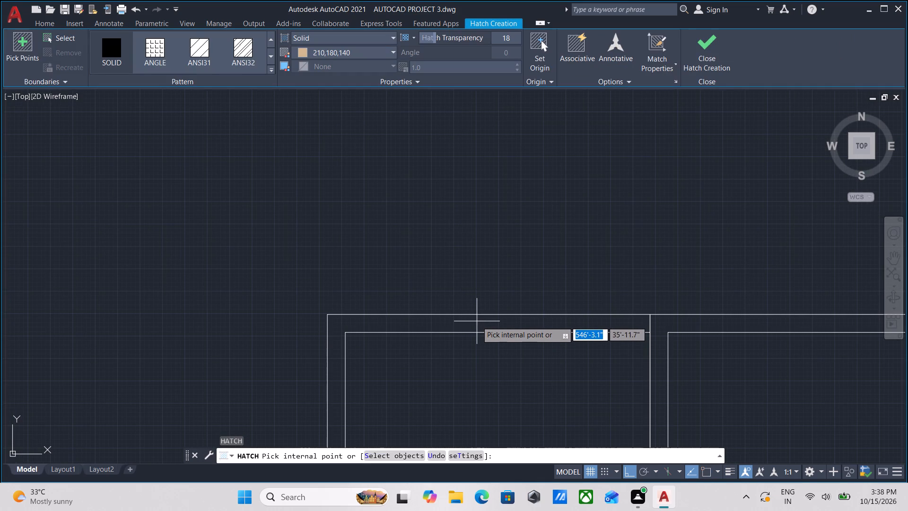
click(105, 53)
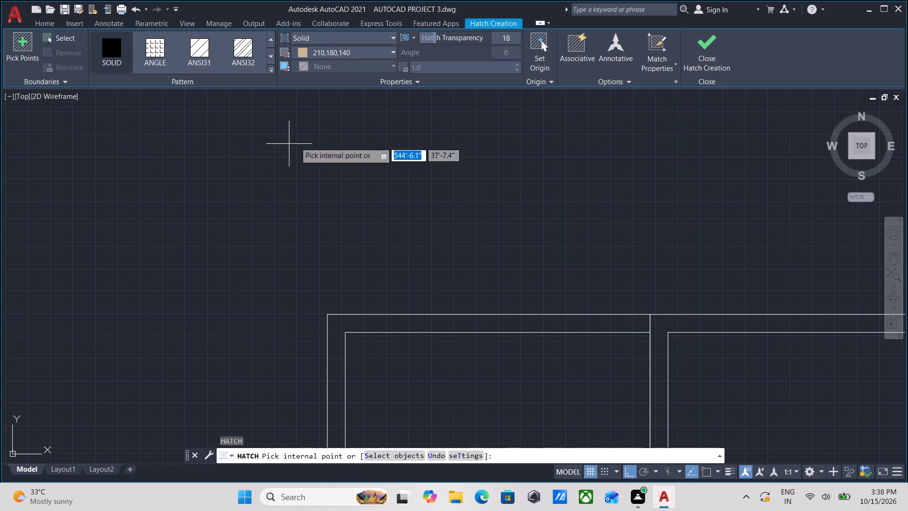
click(436, 324)
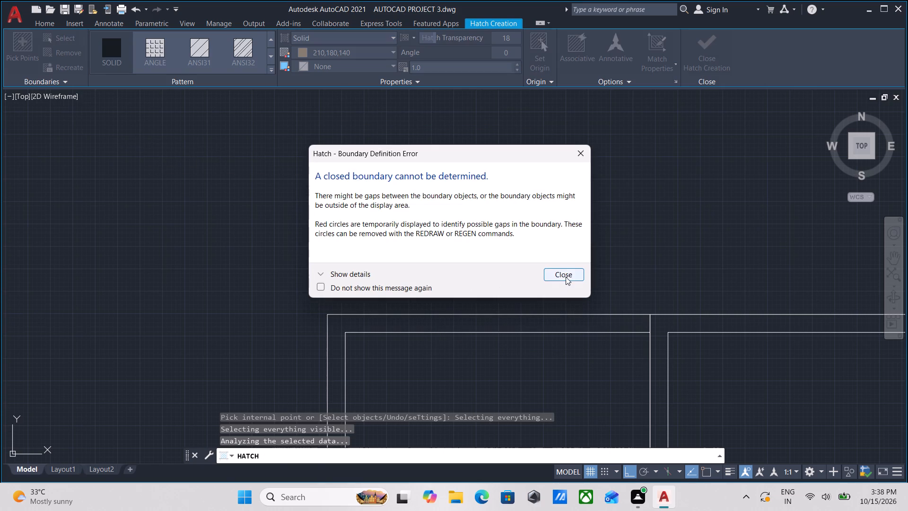
click(566, 277)
Fill the frames of both door panels with a solid hatch in colour 99,100,102.
scroll(566, 277, down, 3)
middle_drag(566, 276, 528, 229)
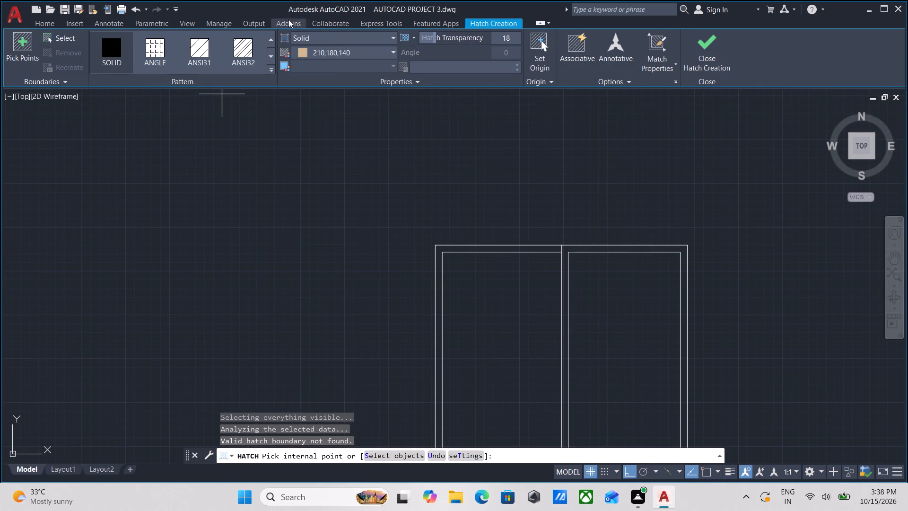
click(300, 52)
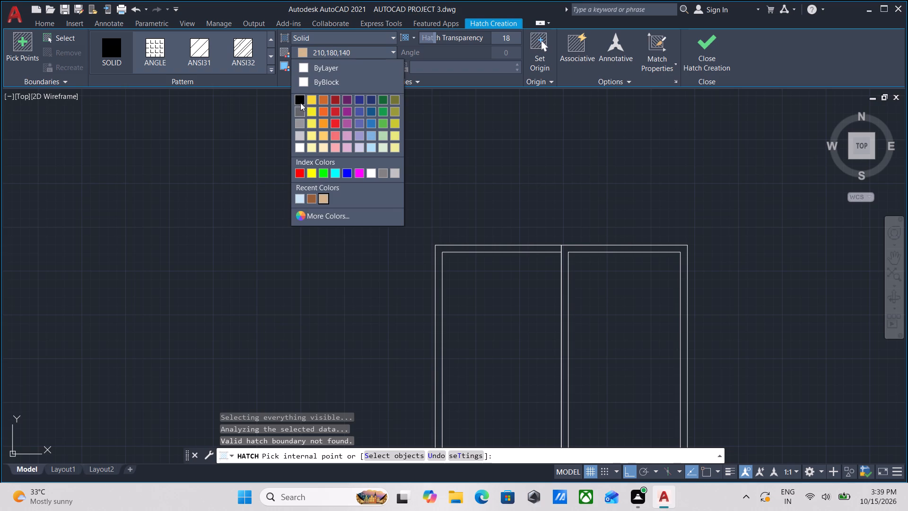
click(302, 109)
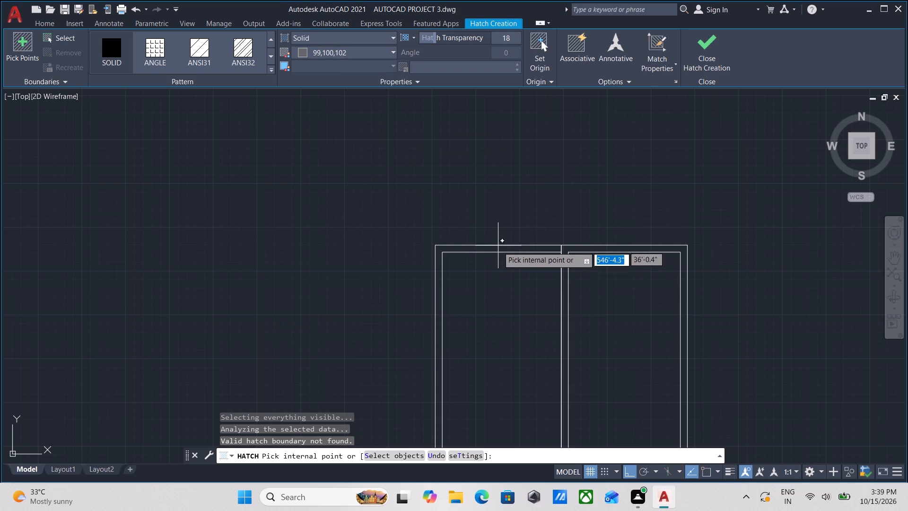
click(498, 247)
scroll(498, 247, down, 1)
middle_drag(498, 247, 445, 159)
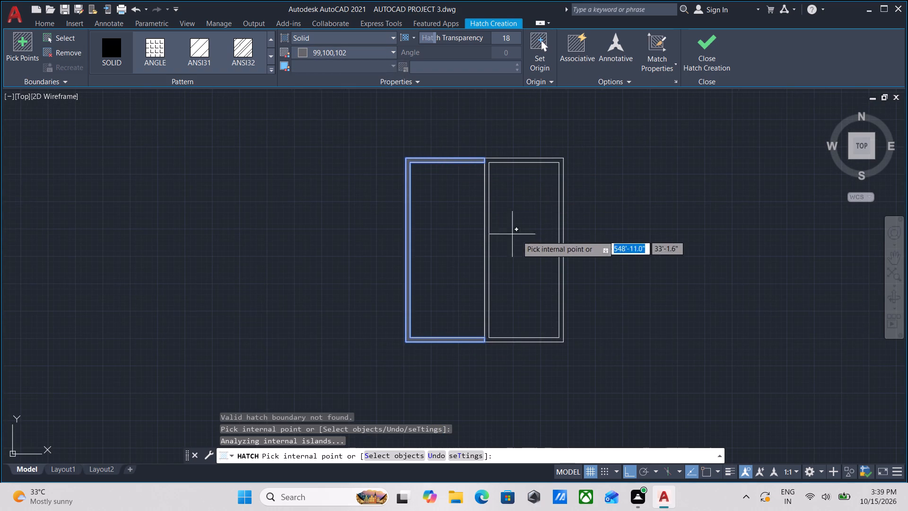
scroll(484, 221, up, 1)
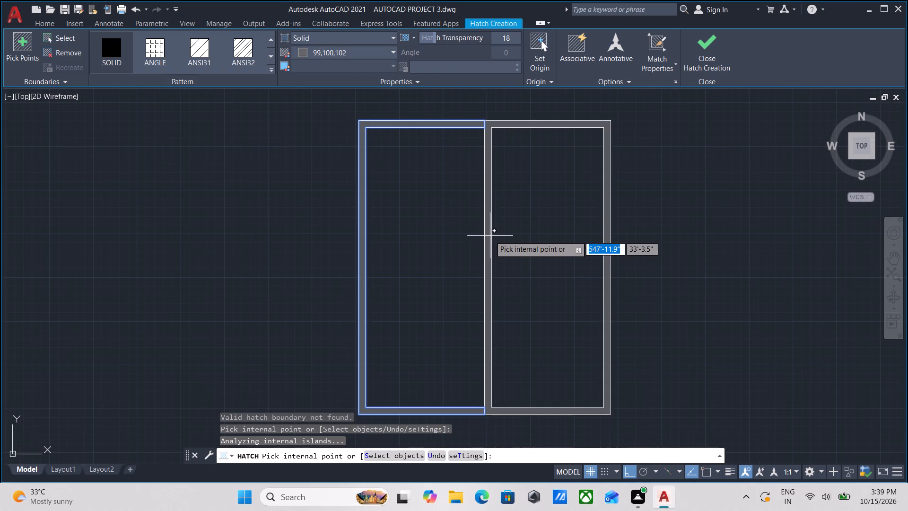
click(490, 236)
scroll(510, 194, down, 1)
middle_drag(510, 194, 505, 274)
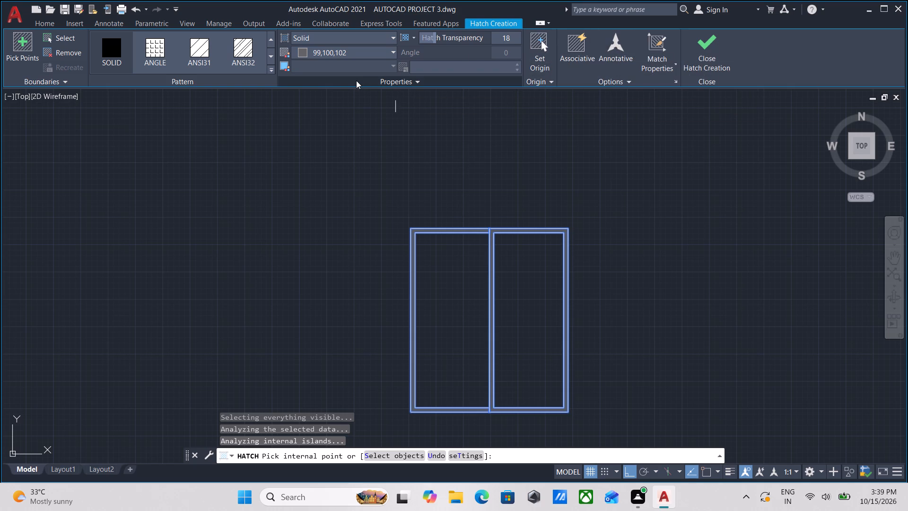
click(694, 50)
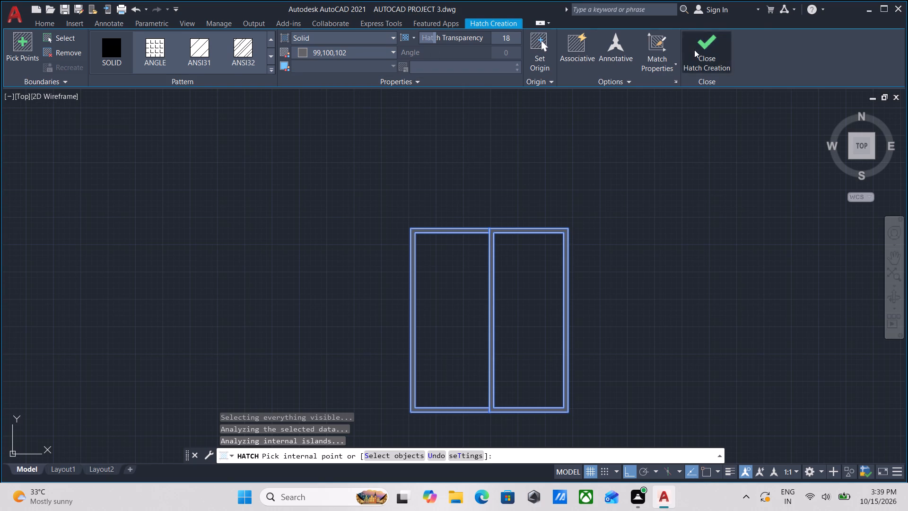
Inspect the frame hatch of both door panels by selecting it, then clear the selection.
scroll(481, 286, up, 2)
scroll(506, 204, up, 1)
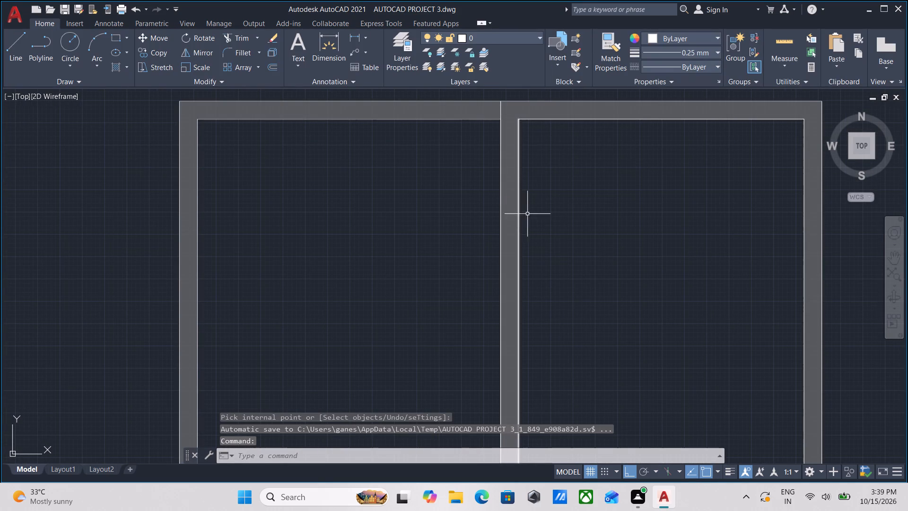
click(528, 217)
click(517, 208)
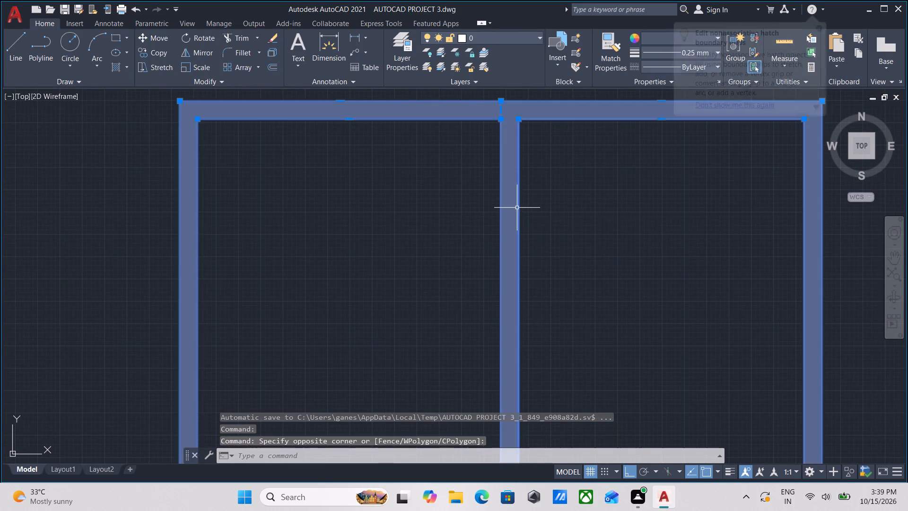
scroll(521, 205, down, 2)
middle_drag(523, 205, 500, 173)
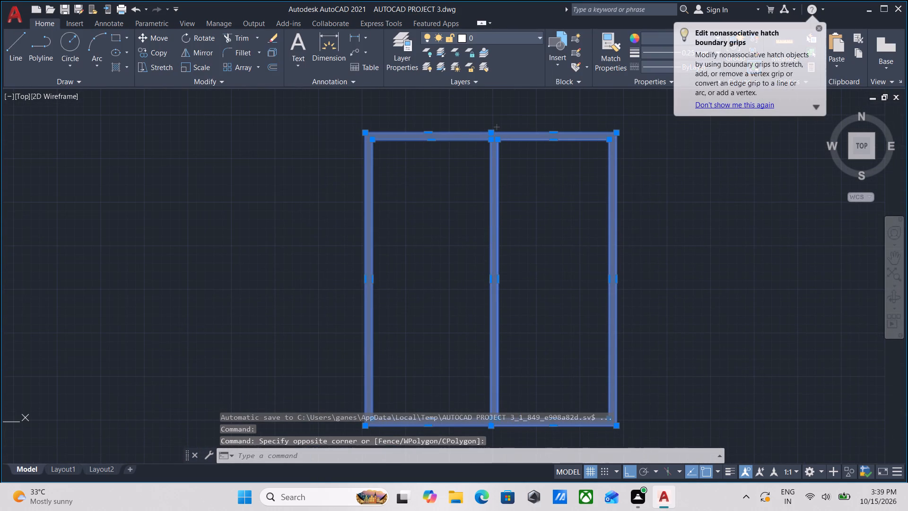
key(Escape)
scroll(499, 173, down, 1)
middle_drag(471, 194, 486, 170)
middle_drag(486, 170, 494, 222)
middle_drag(495, 223, 499, 260)
scroll(450, 278, up, 2)
click(448, 282)
click(438, 276)
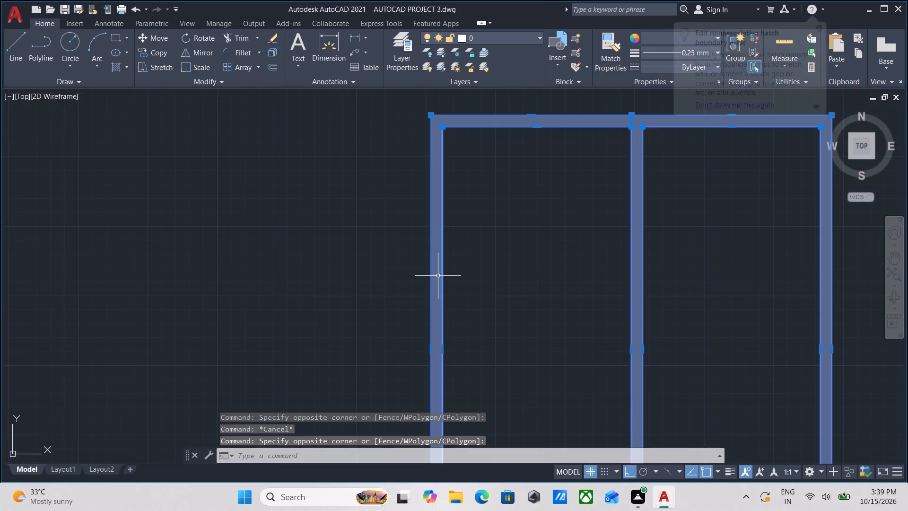
scroll(470, 267, down, 1)
key(Escape)
Fill the glass areas of both door panels with a solid hatch in colour 200,230,245.
scroll(473, 257, down, 1)
middle_drag(473, 257, 458, 260)
key(h)
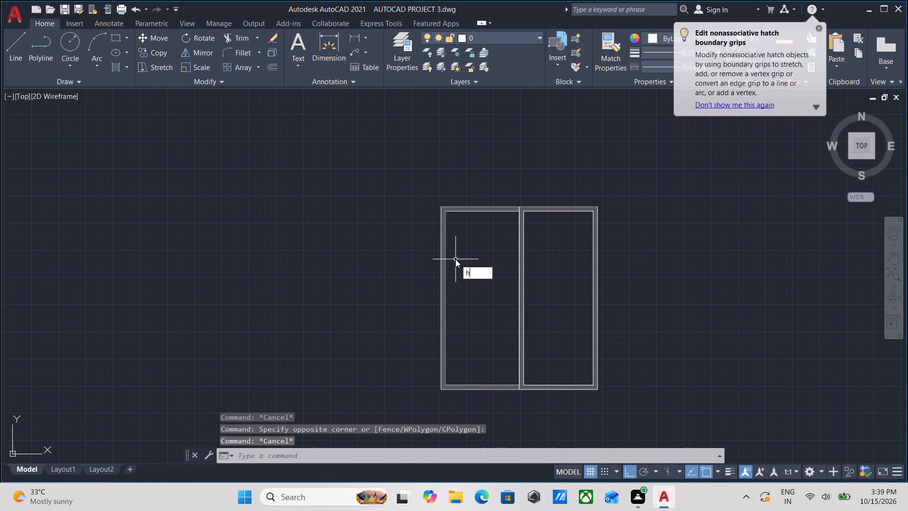
key(Return)
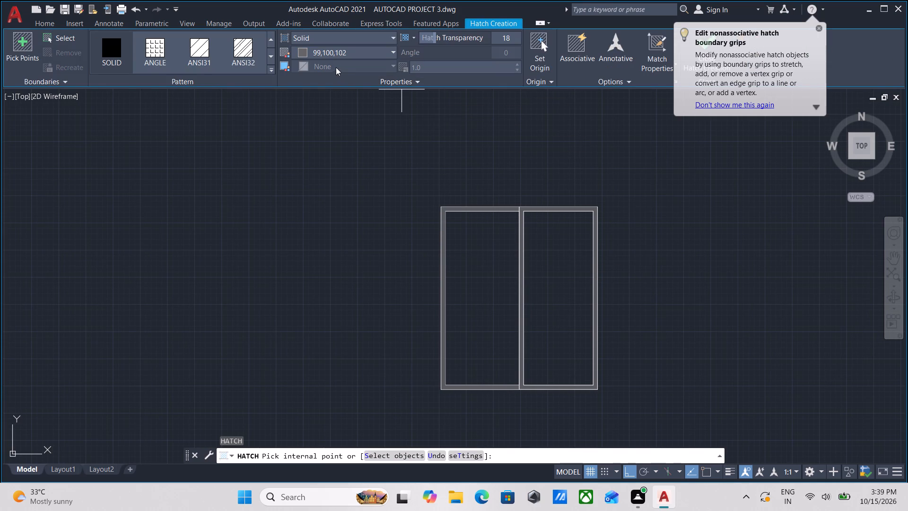
click(299, 53)
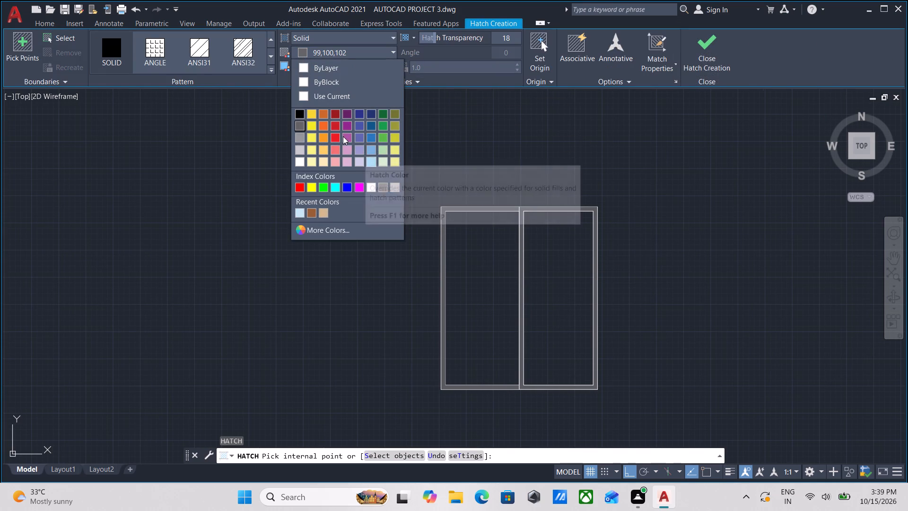
click(302, 211)
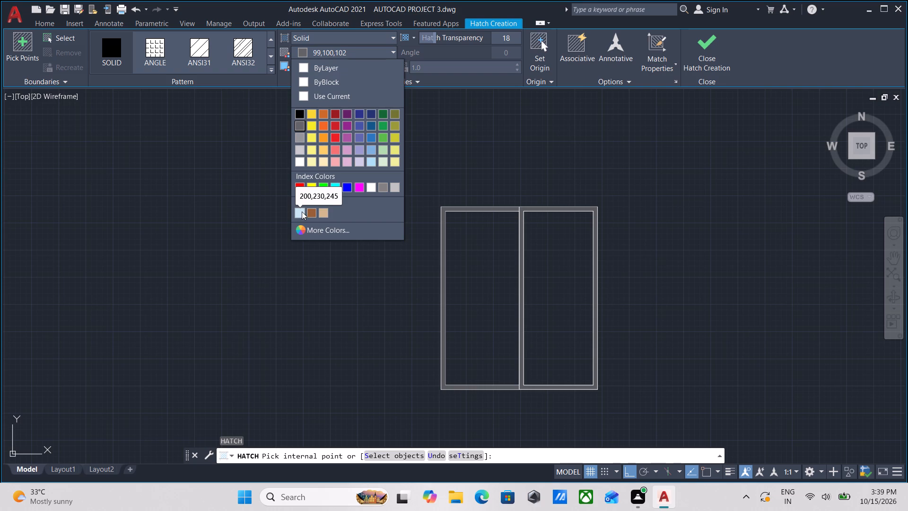
click(492, 260)
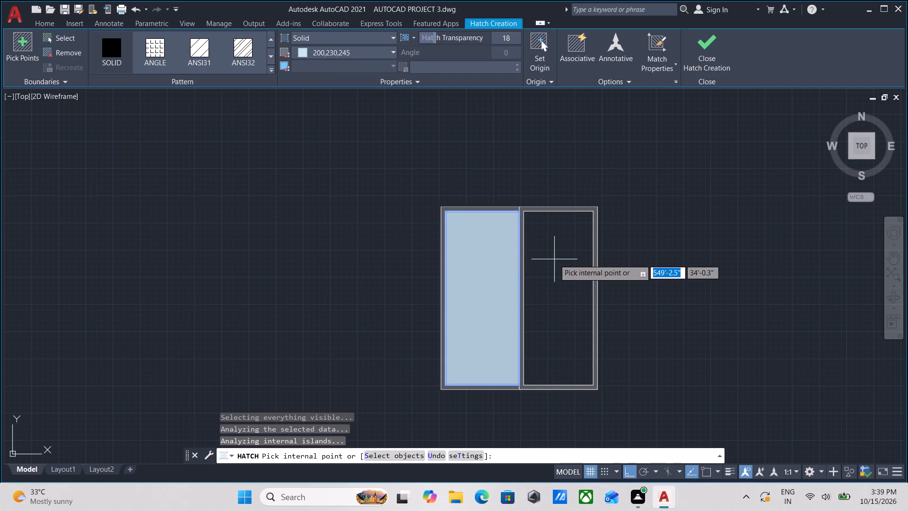
click(554, 259)
scroll(571, 238, down, 1)
middle_drag(571, 238, 546, 266)
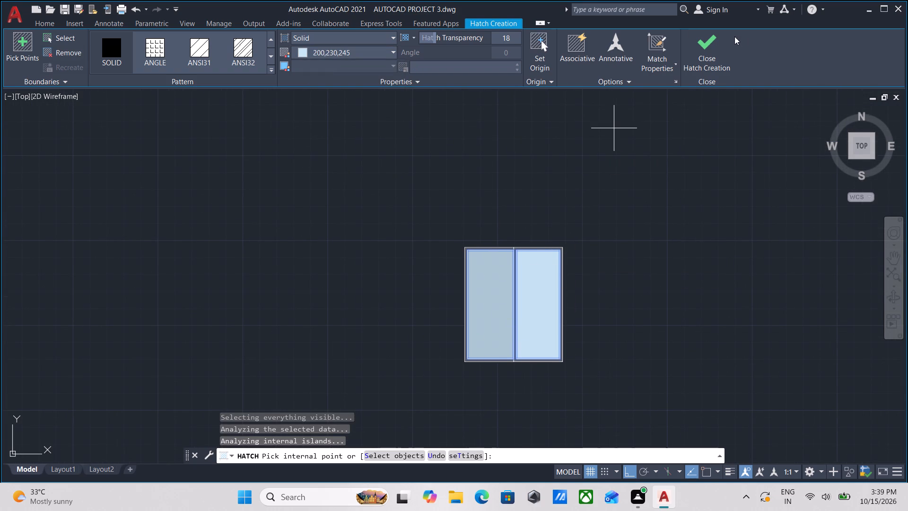
click(714, 40)
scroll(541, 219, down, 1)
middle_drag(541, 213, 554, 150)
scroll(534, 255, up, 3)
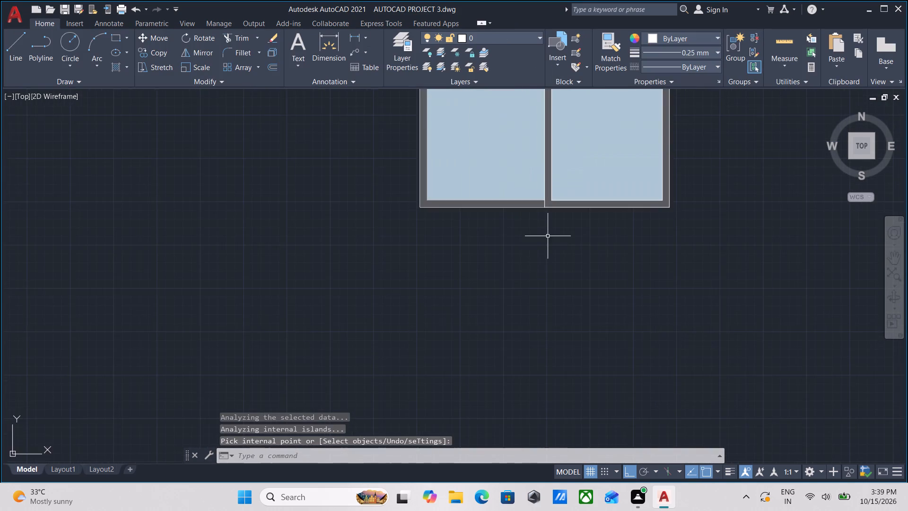
Group all the outlines and hatches of the two-panel sliding door into one unnamed group.
middle_drag(548, 236, 524, 305)
click(685, 309)
middle_drag(365, 197, 373, 295)
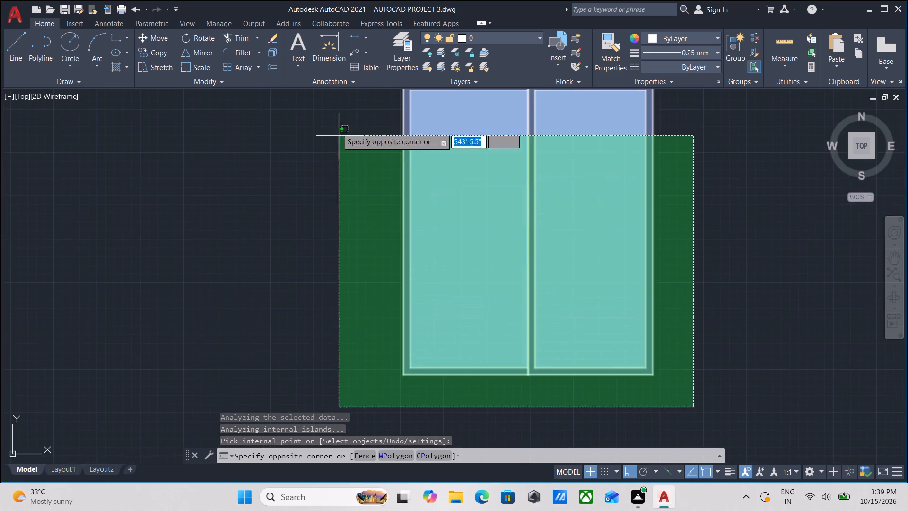
middle_drag(334, 115, 372, 296)
click(370, 218)
scroll(374, 213, down, 1)
middle_drag(372, 198, 377, 167)
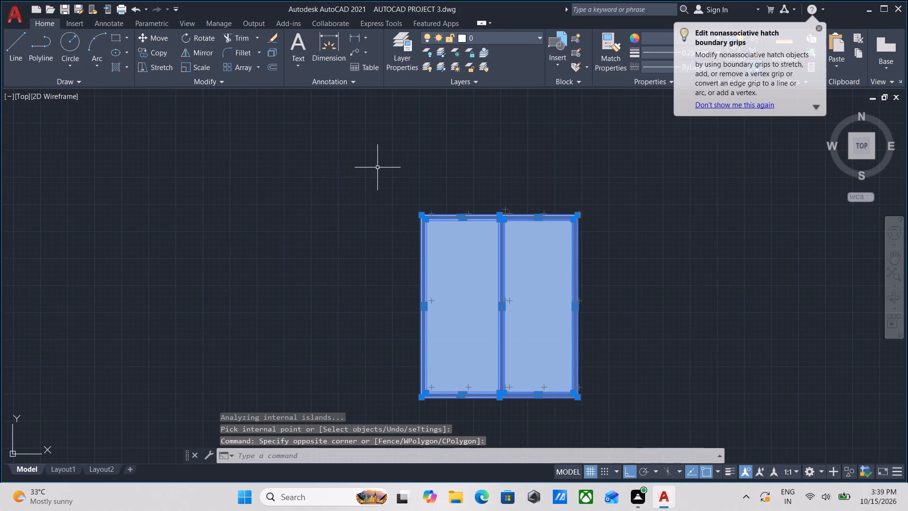
key(g)
key(Return)
Copy the grouped sliding door by its lower-left corner onto the rear elevation's ground line, between the open-space door's projection lines, with Ortho off.
scroll(377, 167, down, 2)
middle_drag(380, 168, 397, 139)
drag(521, 275, 479, 224)
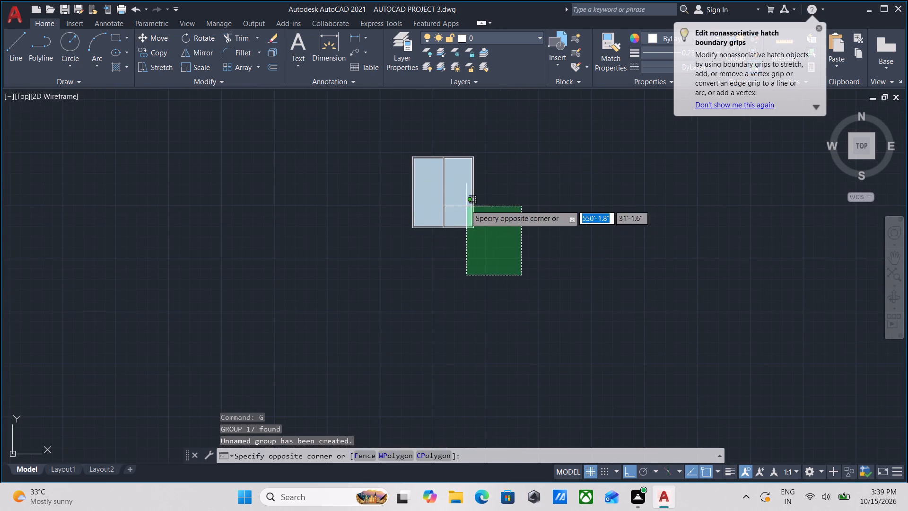
click(465, 203)
middle_drag(479, 242, 487, 265)
text(co)
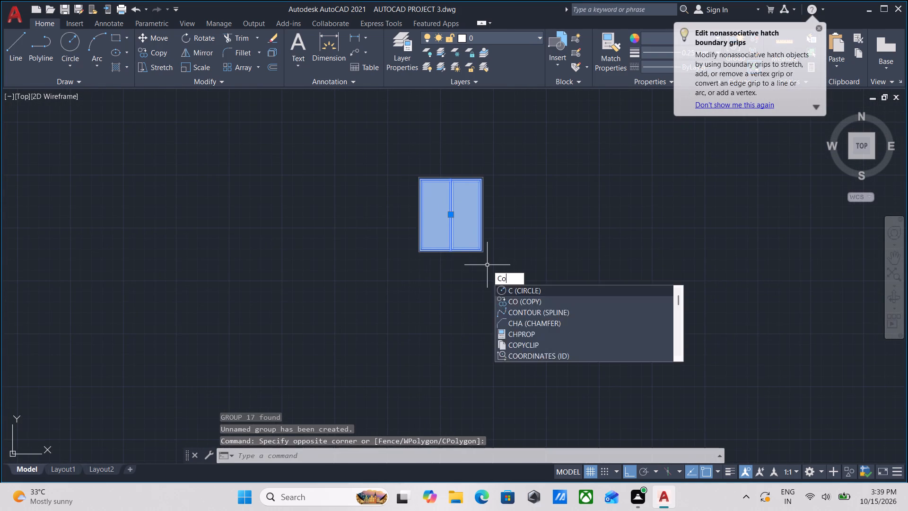
key(Return)
scroll(406, 254, up, 2)
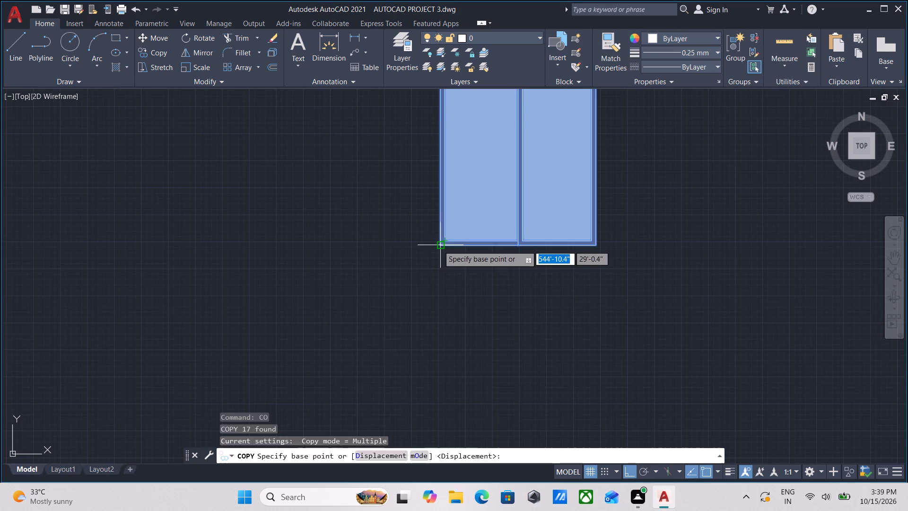
click(438, 246)
scroll(336, 302, down, 1)
middle_click(374, 297)
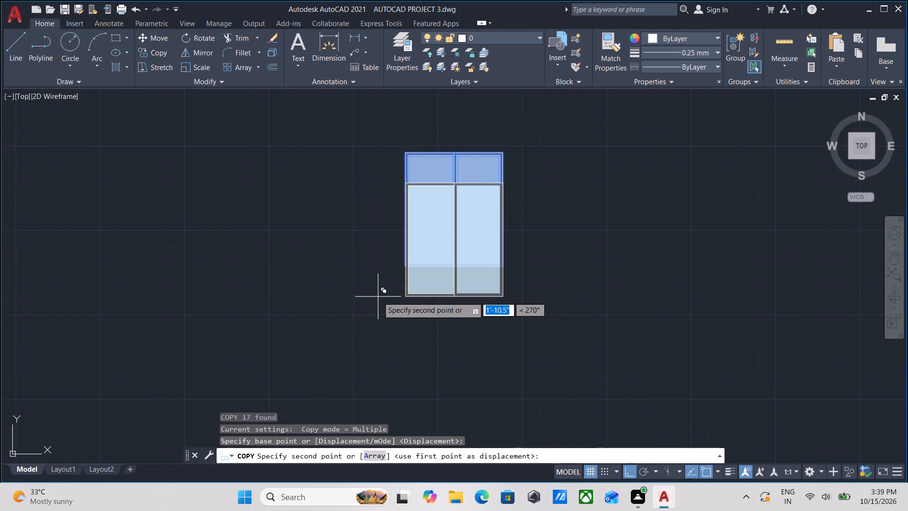
key(F8)
scroll(397, 274, down, 2)
middle_drag(396, 298, 485, 218)
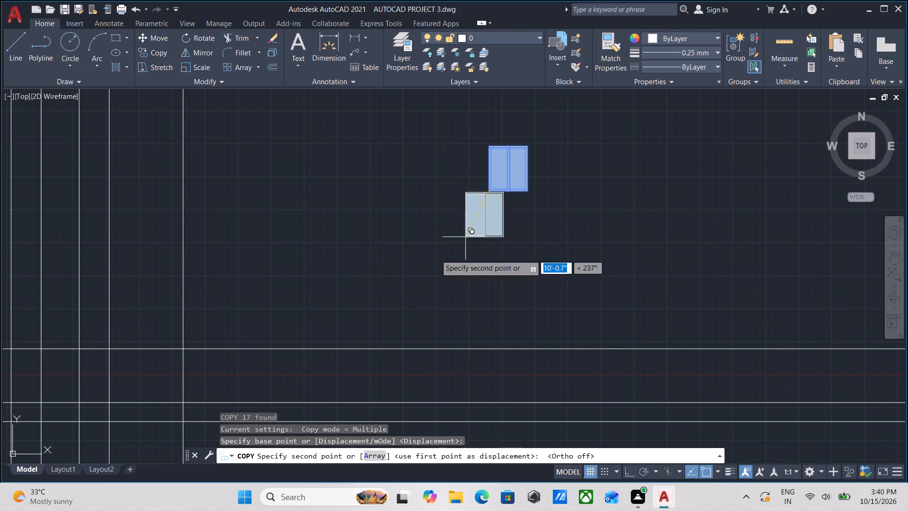
middle_drag(369, 283, 526, 221)
middle_drag(382, 279, 507, 237)
scroll(242, 325, up, 2)
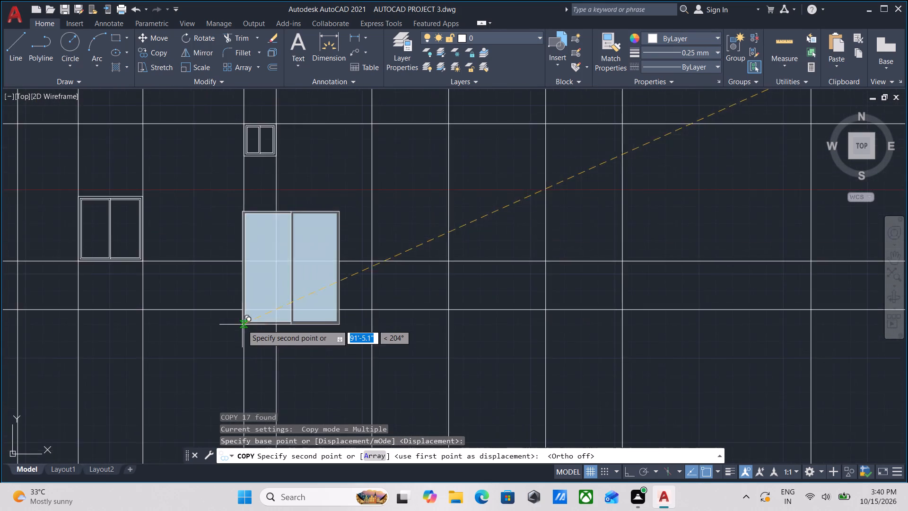
middle_drag(247, 318, 320, 326)
scroll(376, 287, down, 3)
middle_drag(382, 306, 380, 349)
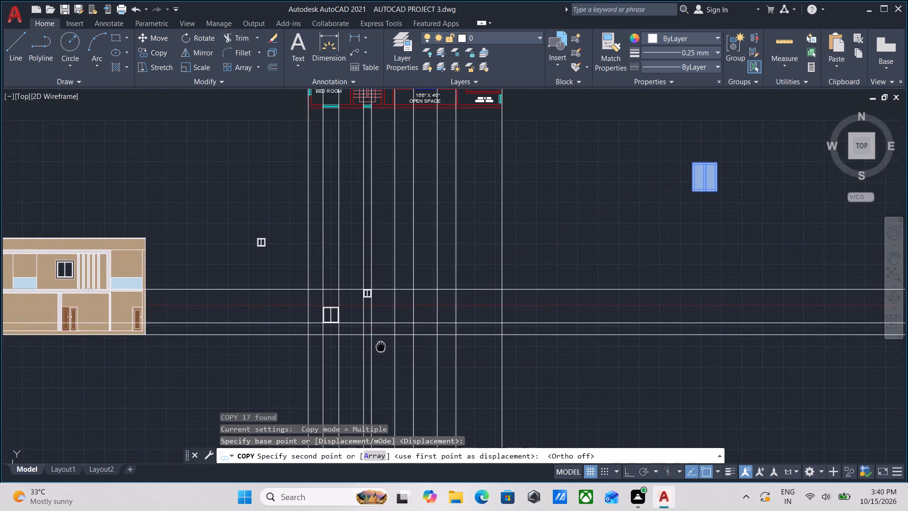
middle_drag(380, 349, 378, 359)
middle_drag(383, 292, 378, 357)
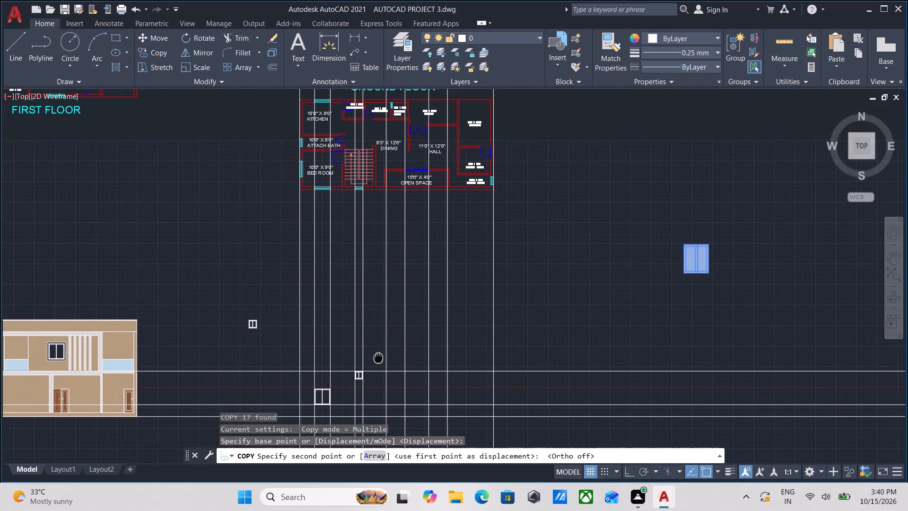
middle_drag(378, 357, 377, 351)
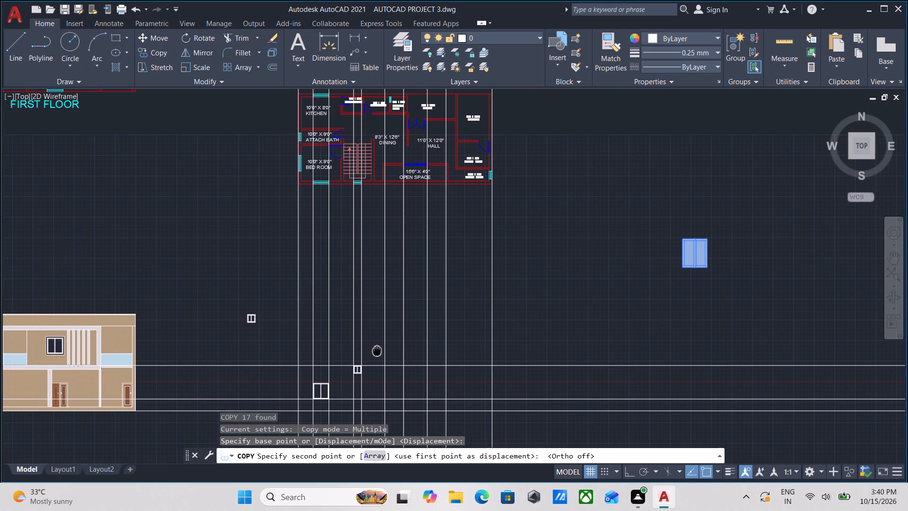
middle_drag(377, 351, 382, 303)
scroll(410, 346, up, 1)
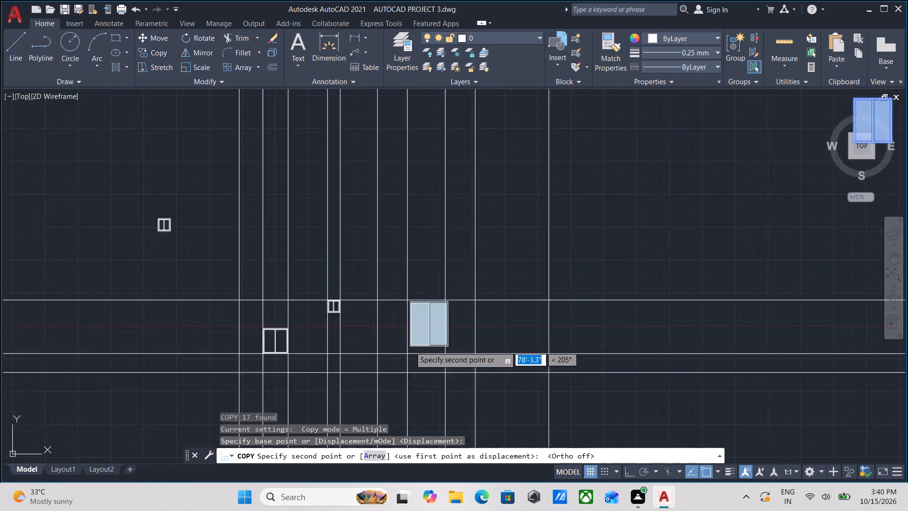
scroll(410, 346, up, 2)
middle_drag(410, 360, 411, 280)
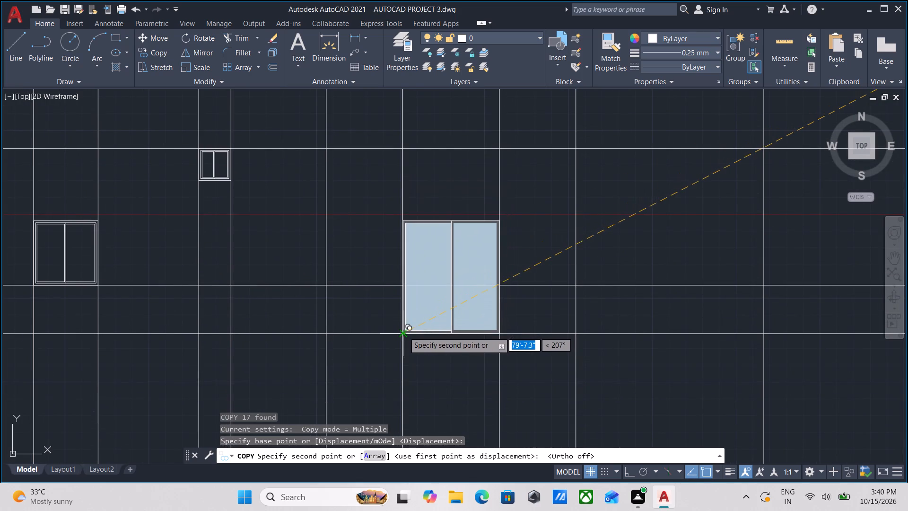
click(404, 332)
Examine the ground floor plan and rear elevation for any further door position, and end the Copy command.
scroll(456, 250, down, 1)
middle_drag(456, 250, 387, 364)
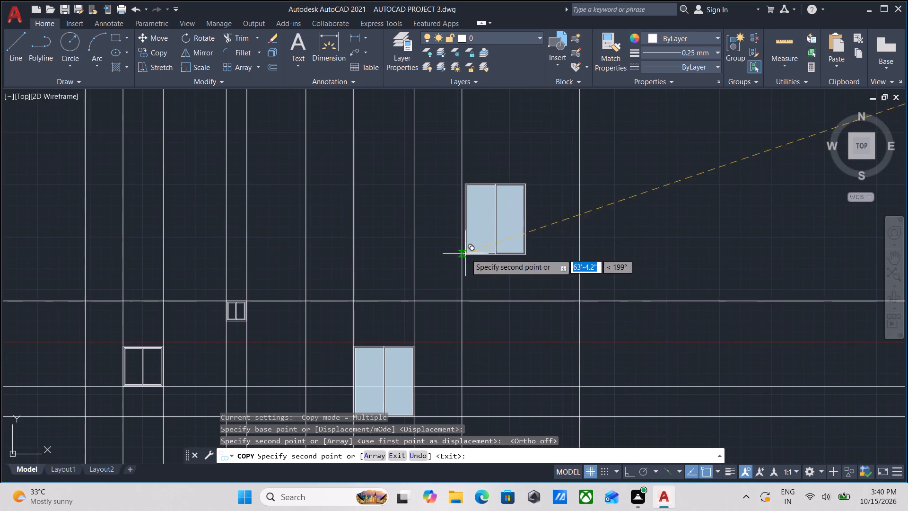
scroll(466, 253, down, 1)
middle_drag(468, 253, 424, 353)
scroll(442, 290, down, 1)
middle_drag(442, 292, 432, 340)
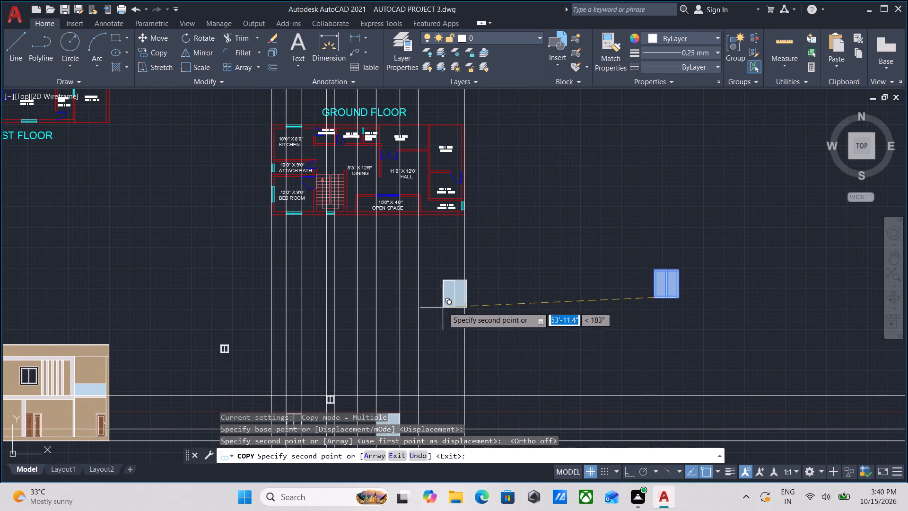
scroll(443, 303, down, 1)
middle_drag(443, 303, 443, 266)
scroll(416, 368, up, 3)
scroll(427, 295, up, 2)
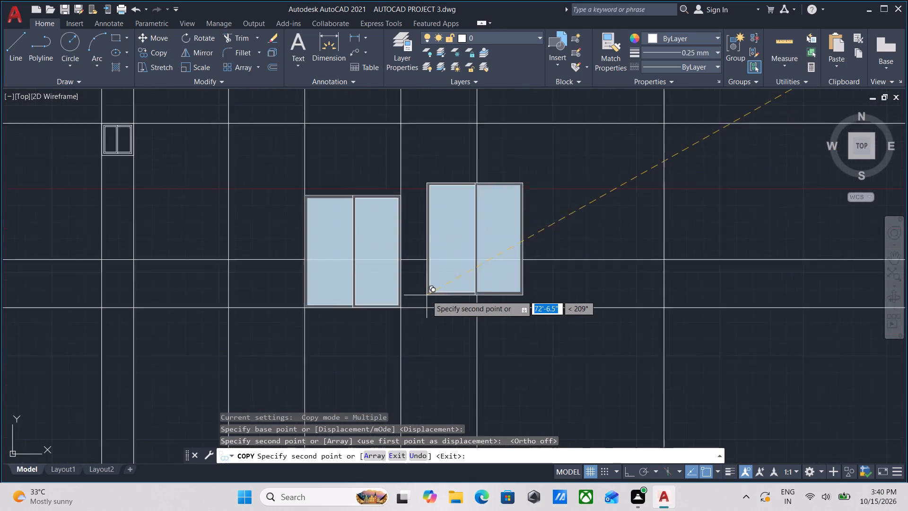
scroll(428, 292, down, 2)
middle_drag(429, 295, 447, 398)
middle_drag(394, 288, 537, 262)
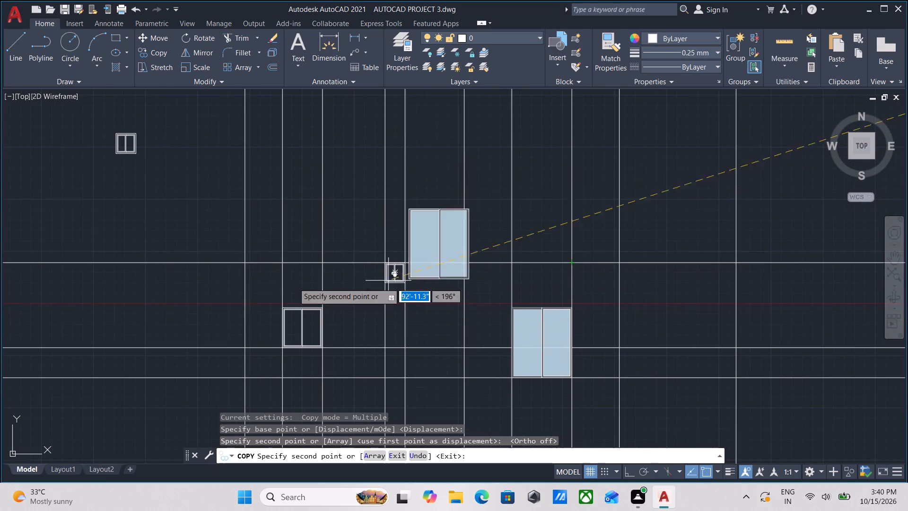
middle_drag(201, 268, 297, 232)
scroll(346, 255, up, 2)
key(Escape)
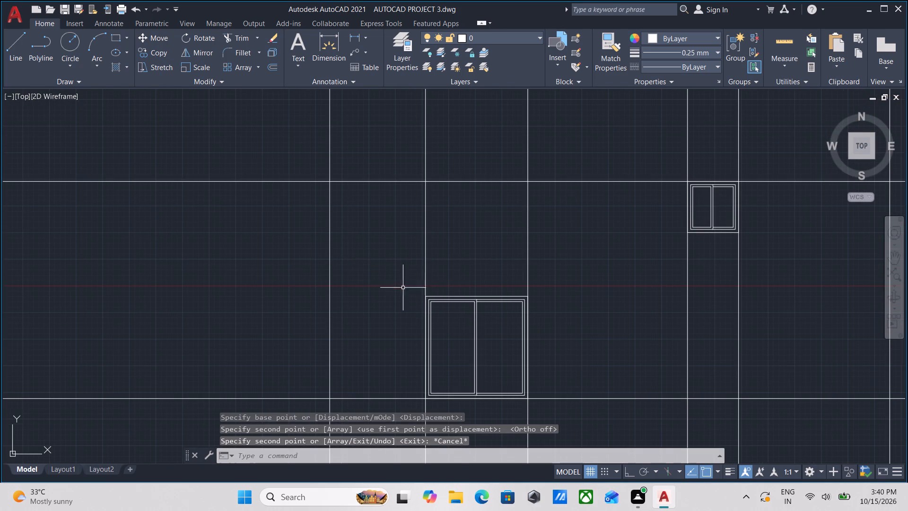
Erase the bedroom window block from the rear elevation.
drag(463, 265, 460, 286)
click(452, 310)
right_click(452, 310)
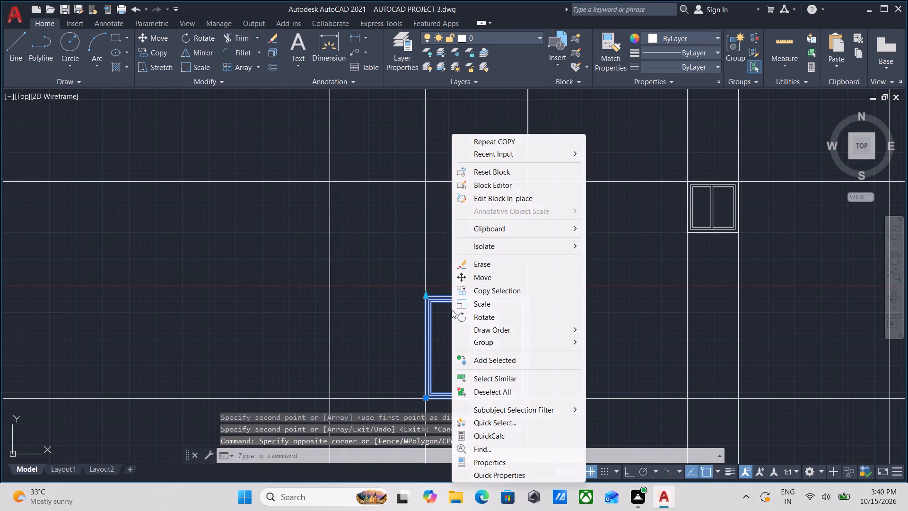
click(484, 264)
Inspect a window block in the front elevation by selecting it, then clear the selection.
scroll(336, 264, down, 2)
middle_drag(321, 261, 383, 244)
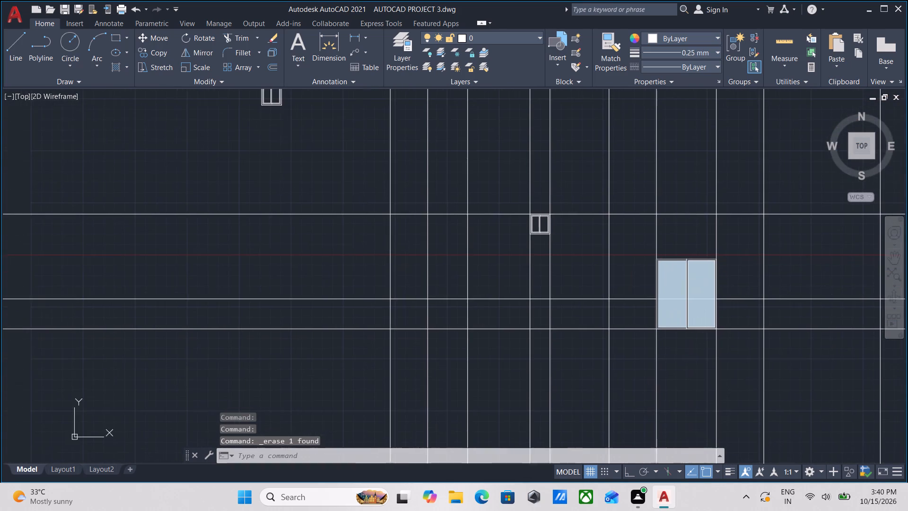
middle_drag(385, 242, 487, 233)
scroll(166, 242, down, 1)
middle_drag(166, 242, 454, 231)
scroll(110, 216, up, 2)
scroll(119, 277, up, 2)
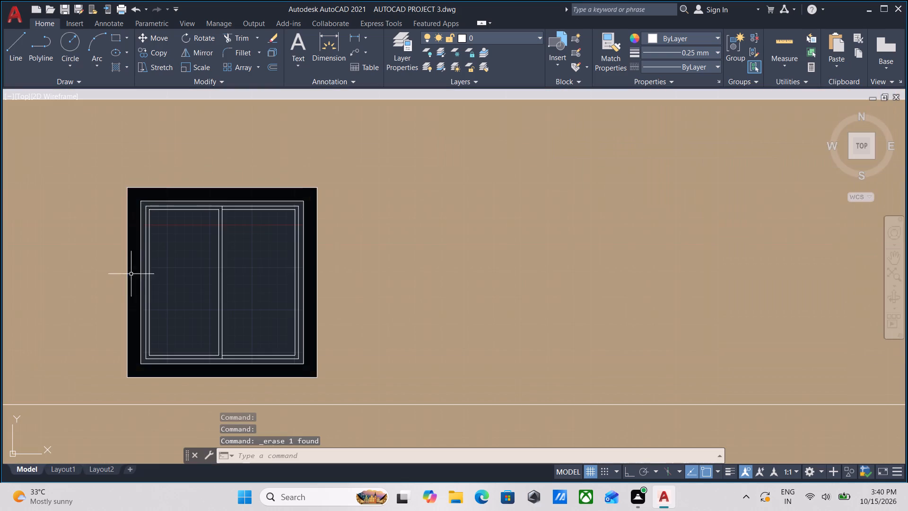
click(172, 260)
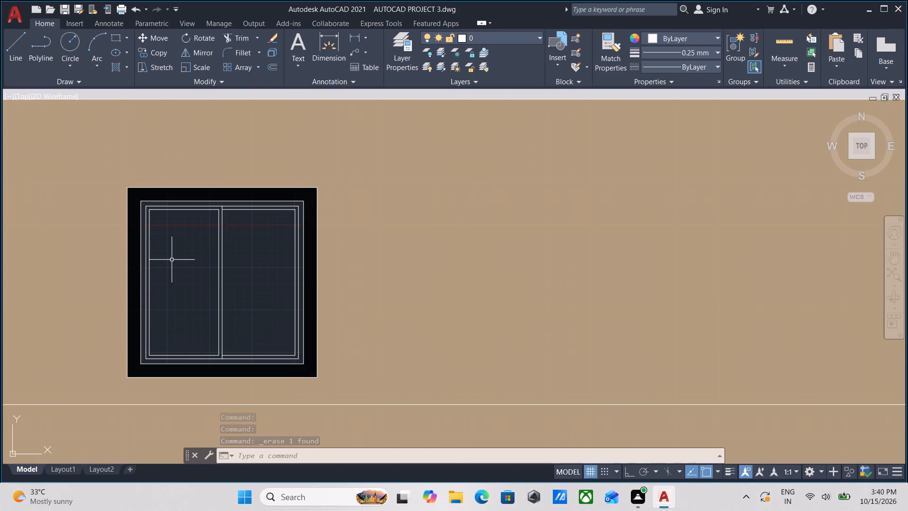
click(143, 211)
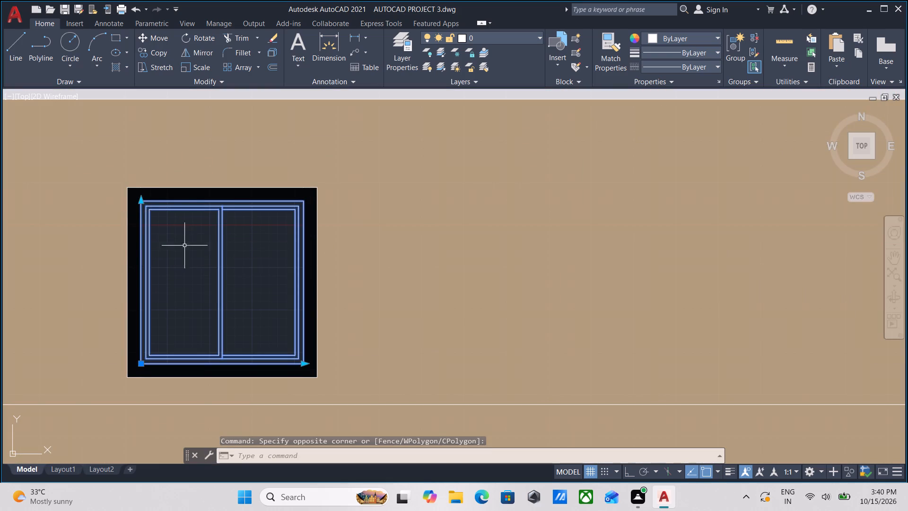
middle_click(183, 219)
scroll(183, 219, down, 3)
key(Escape)
scroll(275, 262, down, 1)
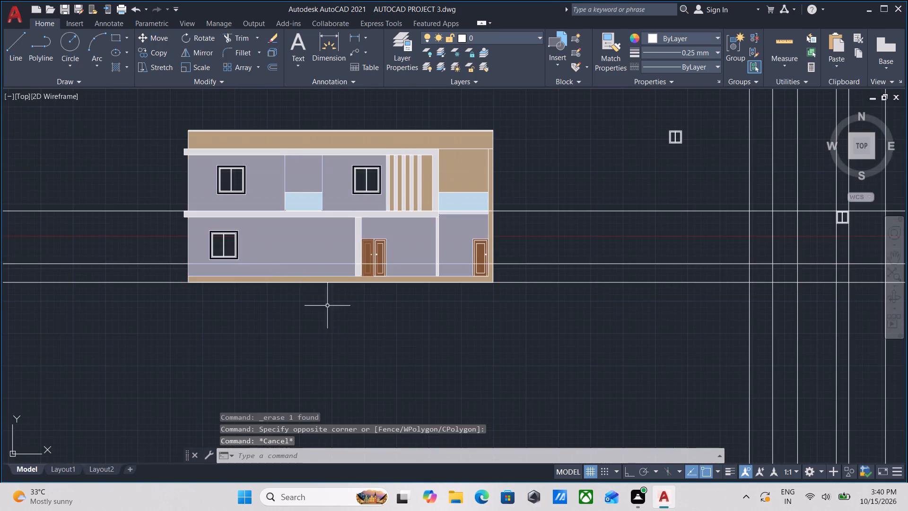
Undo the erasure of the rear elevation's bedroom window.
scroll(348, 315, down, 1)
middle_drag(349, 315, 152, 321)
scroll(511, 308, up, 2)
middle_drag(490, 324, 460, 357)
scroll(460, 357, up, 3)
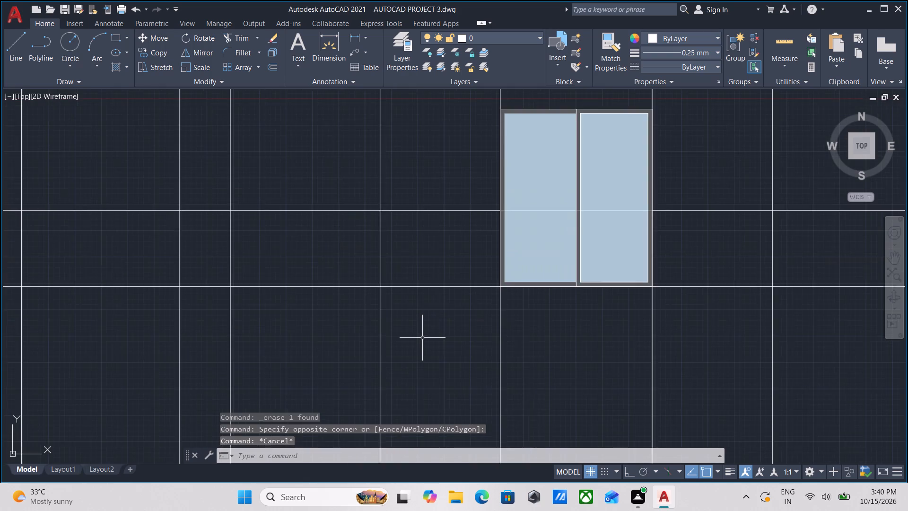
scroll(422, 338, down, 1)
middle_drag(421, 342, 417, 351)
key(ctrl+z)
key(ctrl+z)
Examine the rear elevation's windows, sliding door and projection lines against the ground floor plan and the front elevation.
ctrl+scroll(417, 351, down, 3)
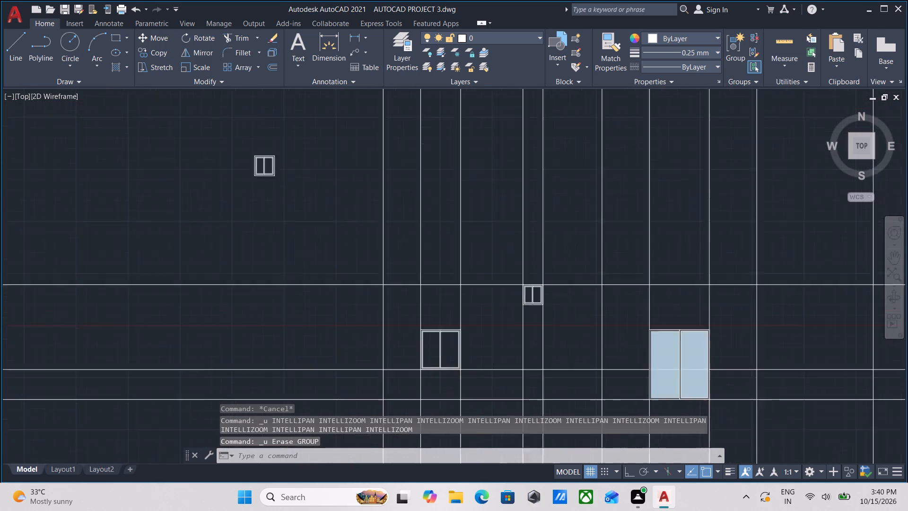
scroll(445, 335, down, 1)
middle_drag(441, 335, 312, 372)
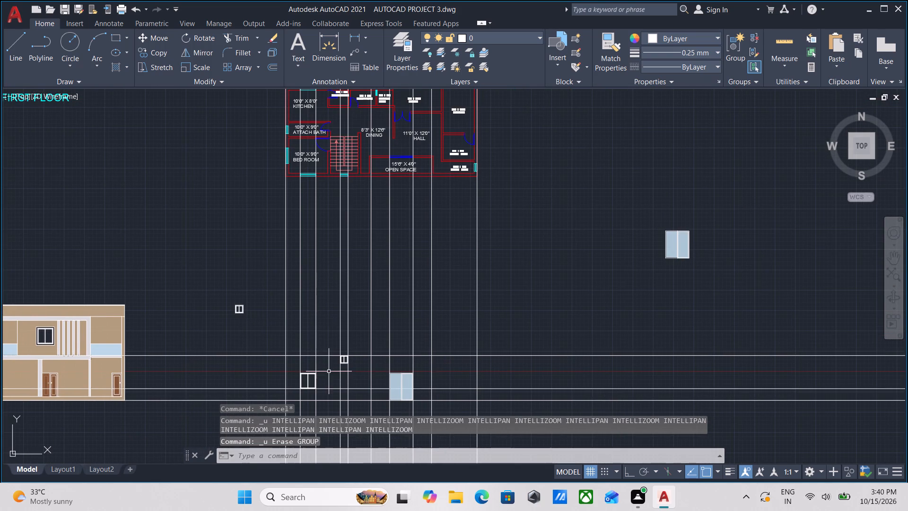
scroll(329, 371, up, 1)
middle_drag(329, 371, 411, 312)
scroll(435, 318, up, 1)
scroll(420, 279, up, 3)
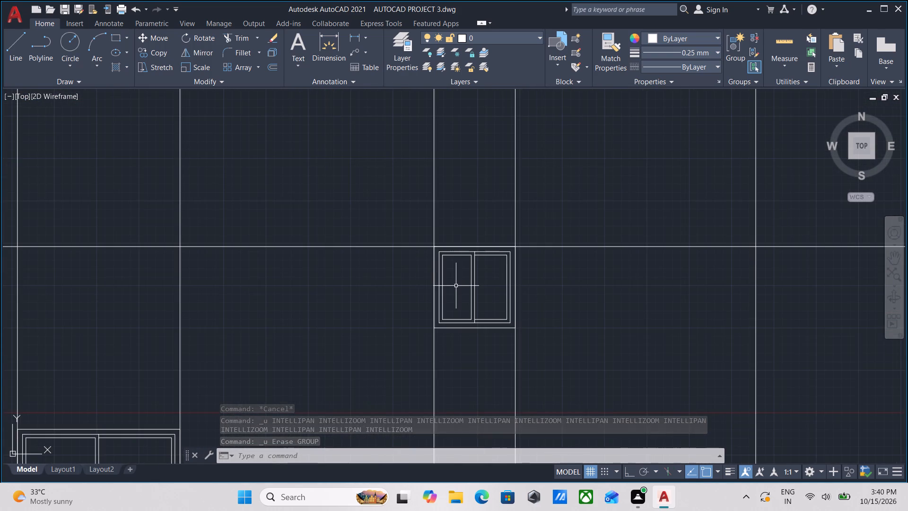
scroll(456, 286, down, 2)
middle_drag(470, 259, 475, 236)
scroll(338, 296, down, 2)
middle_drag(331, 294, 330, 293)
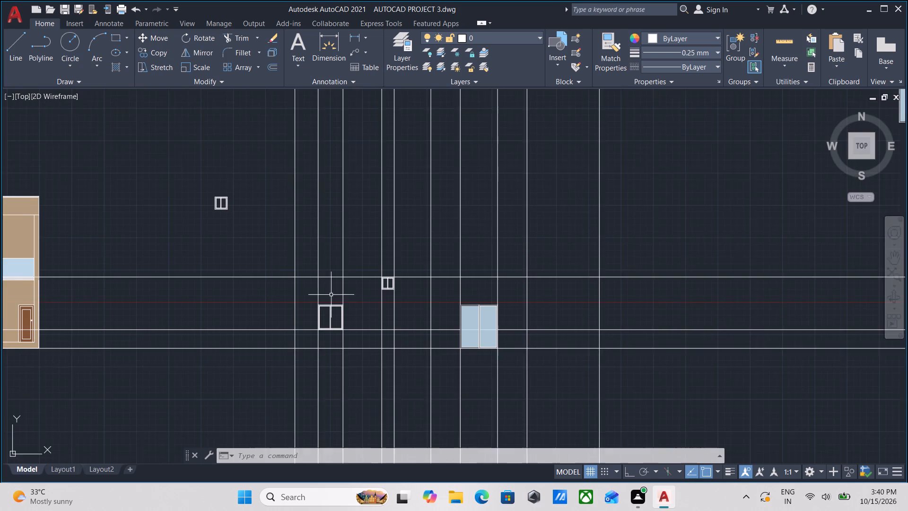
middle_drag(330, 293, 356, 249)
scroll(285, 293, down, 1)
middle_drag(285, 293, 335, 326)
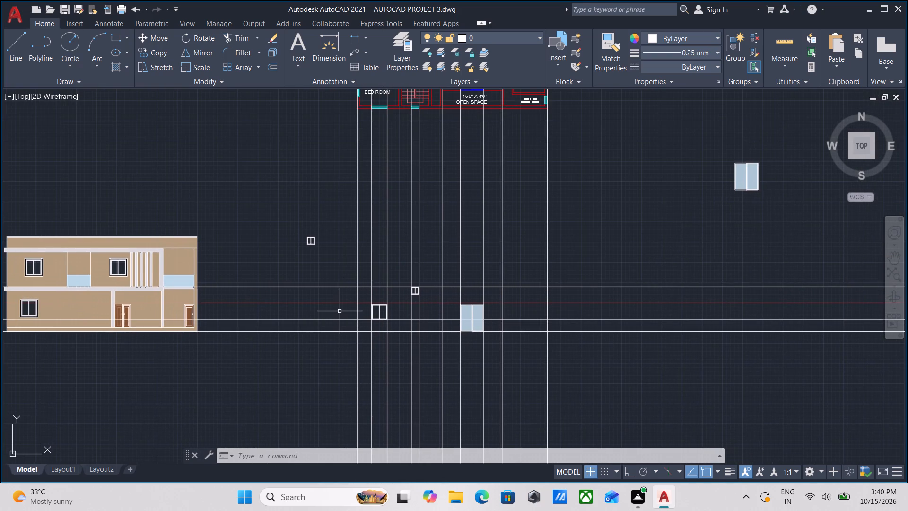
middle_drag(381, 305, 267, 411)
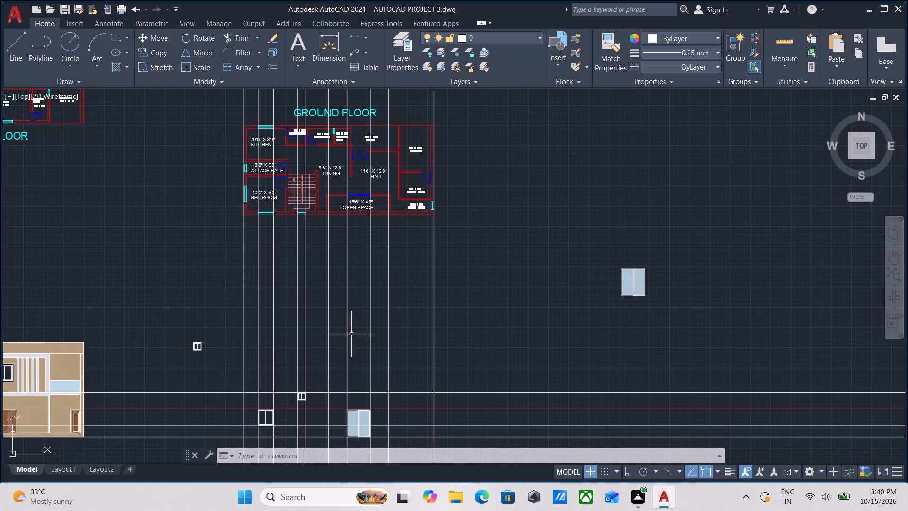
middle_drag(358, 329, 369, 266)
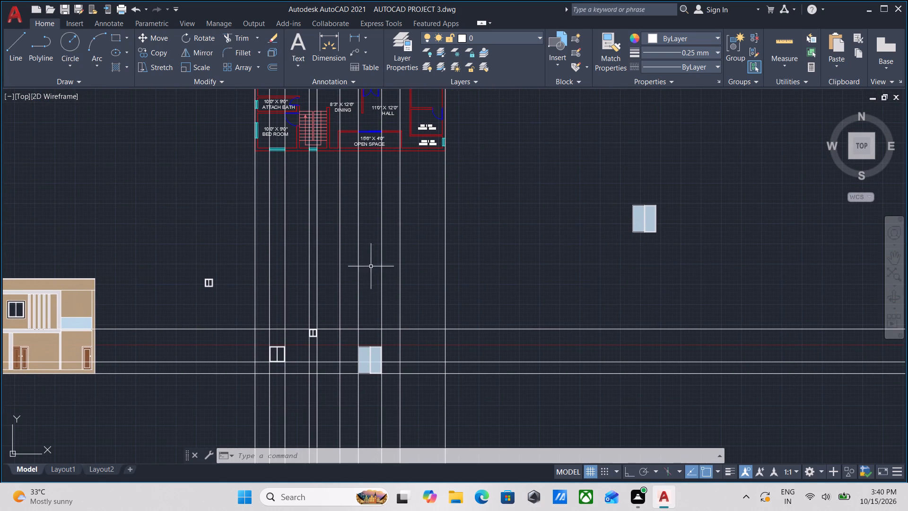
middle_drag(349, 376, 375, 282)
middle_drag(400, 323, 399, 331)
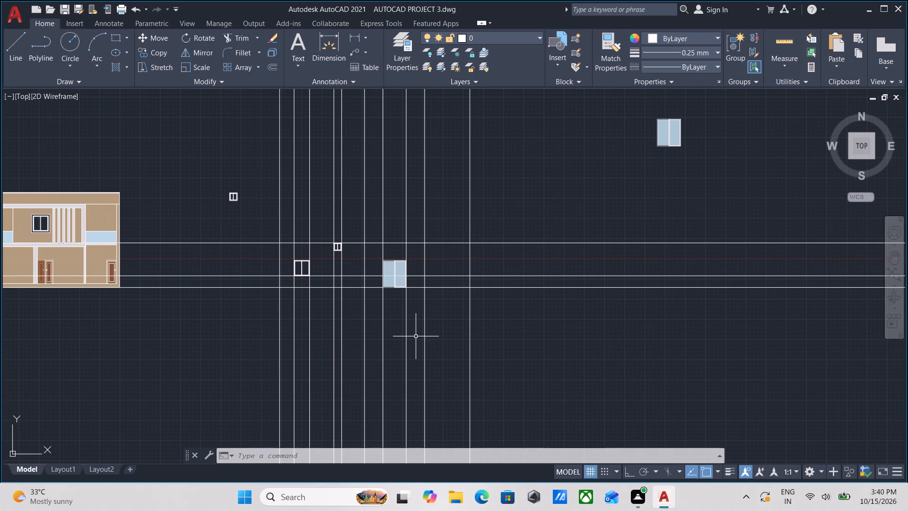
Trim the portions of all vertical projection lines below the rear elevation's ground line using a fence.
text(tr)
key(Return)
click(494, 329)
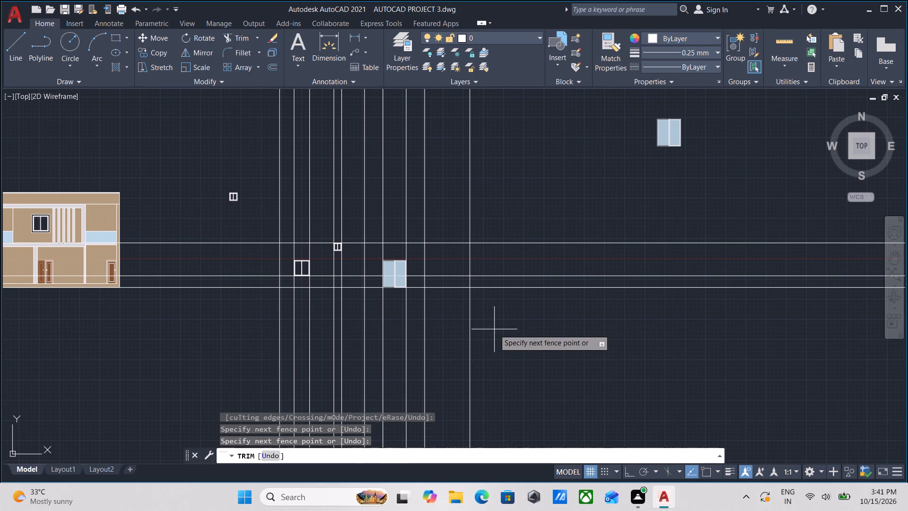
click(205, 343)
middle_drag(220, 329, 235, 405)
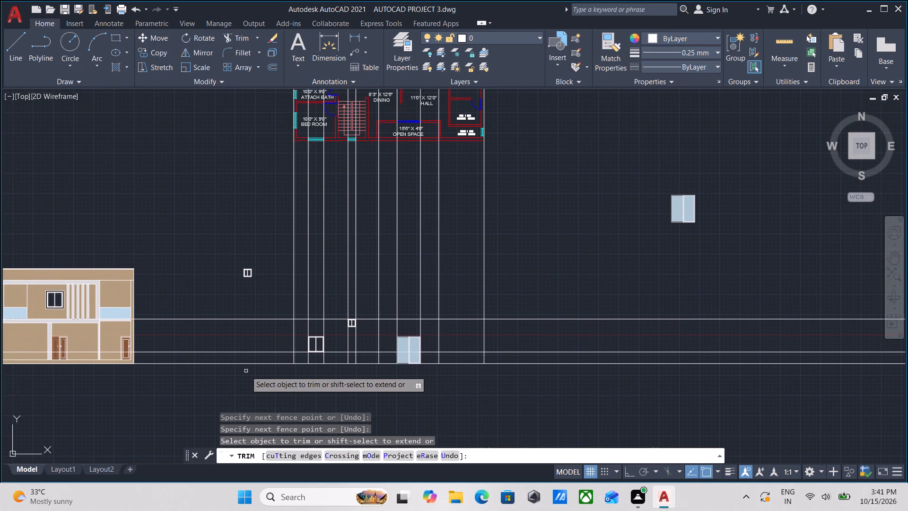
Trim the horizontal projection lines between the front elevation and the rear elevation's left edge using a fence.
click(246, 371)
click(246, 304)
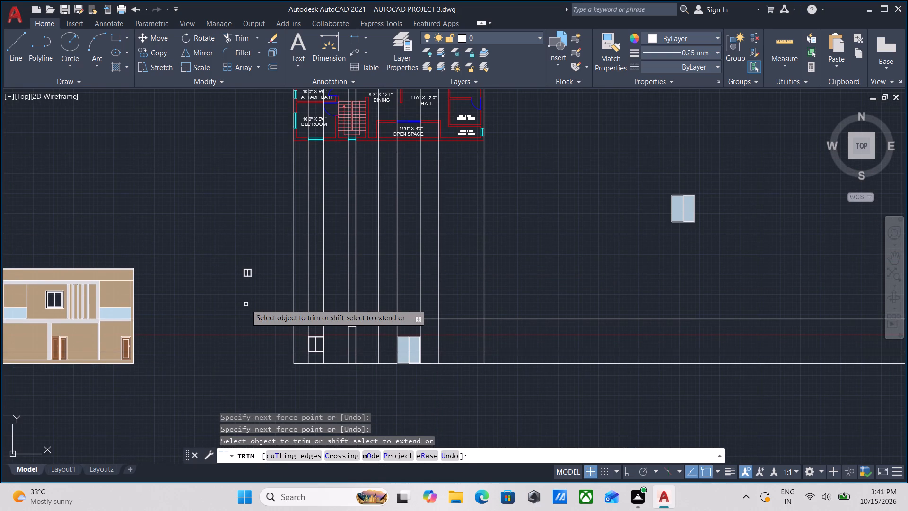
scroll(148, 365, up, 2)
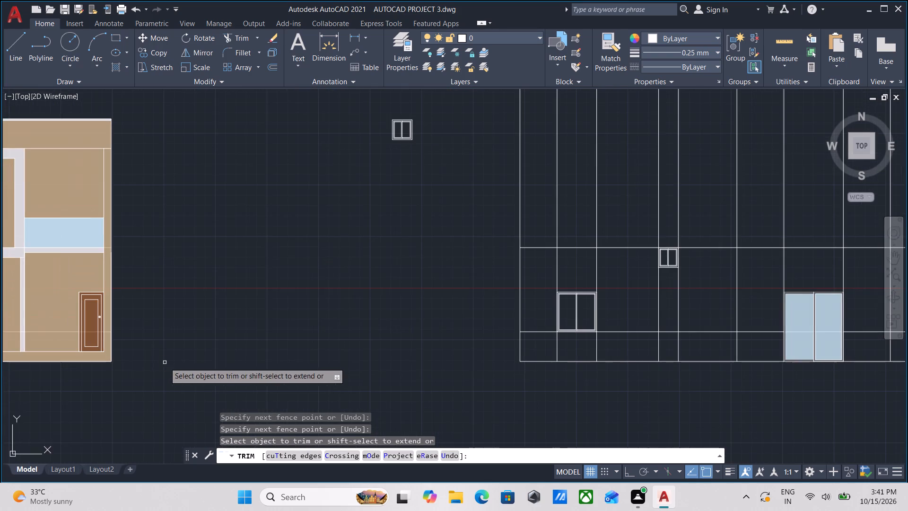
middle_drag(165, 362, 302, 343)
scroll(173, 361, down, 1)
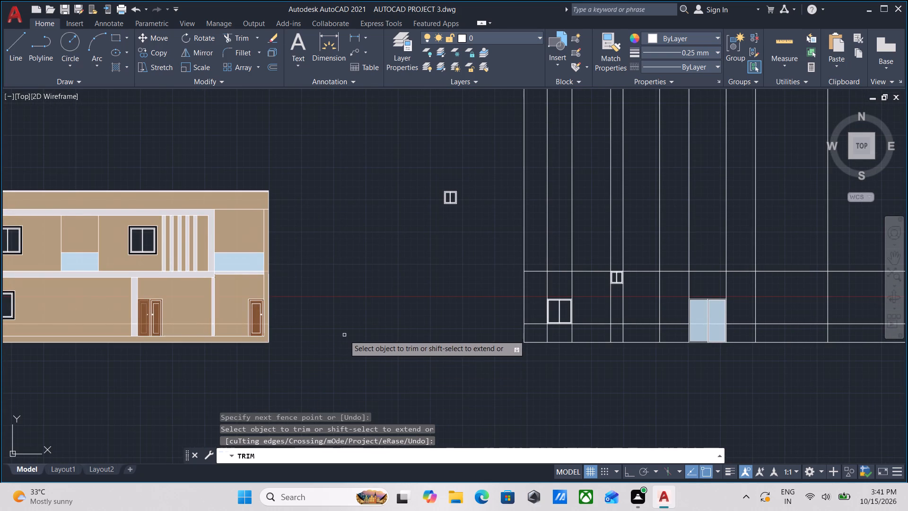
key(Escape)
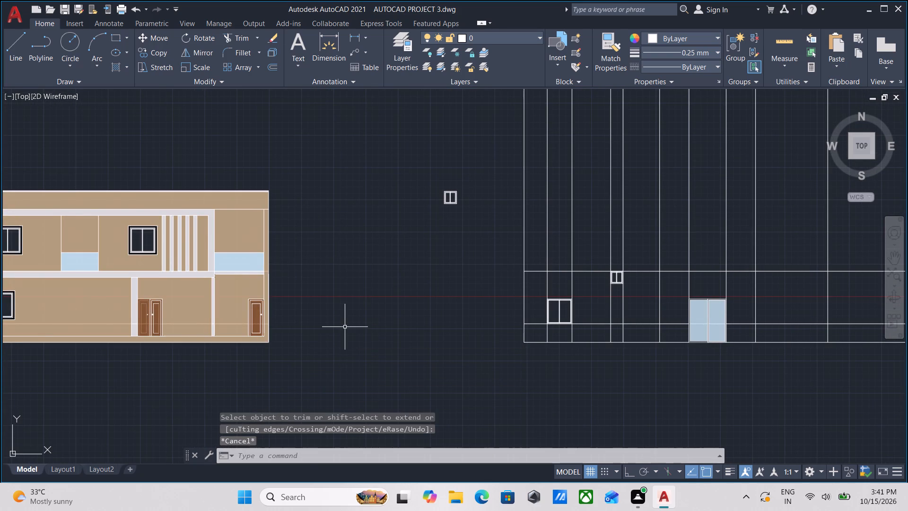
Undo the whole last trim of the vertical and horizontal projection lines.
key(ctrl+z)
Erase the three horizontal construction lines running from the front elevation through the rear elevation.
drag(240, 306, 237, 300)
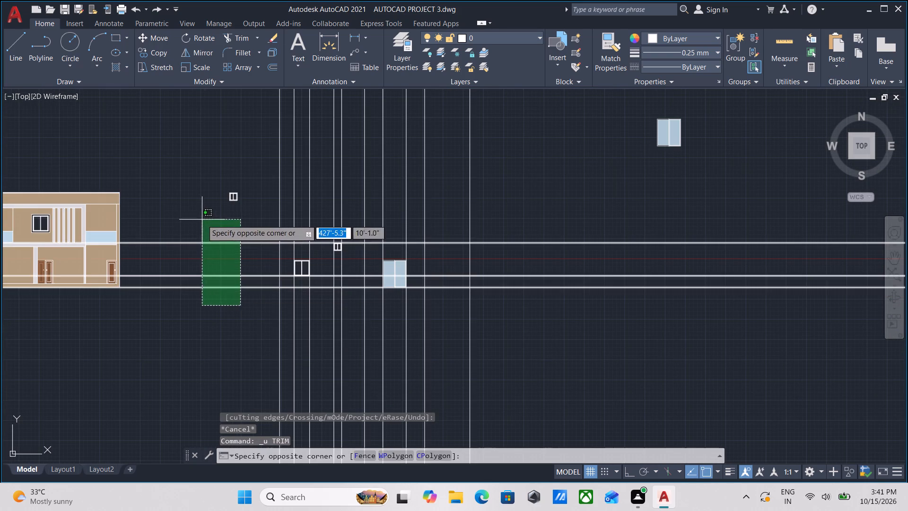
click(202, 219)
scroll(183, 260, down, 1)
scroll(187, 269, up, 1)
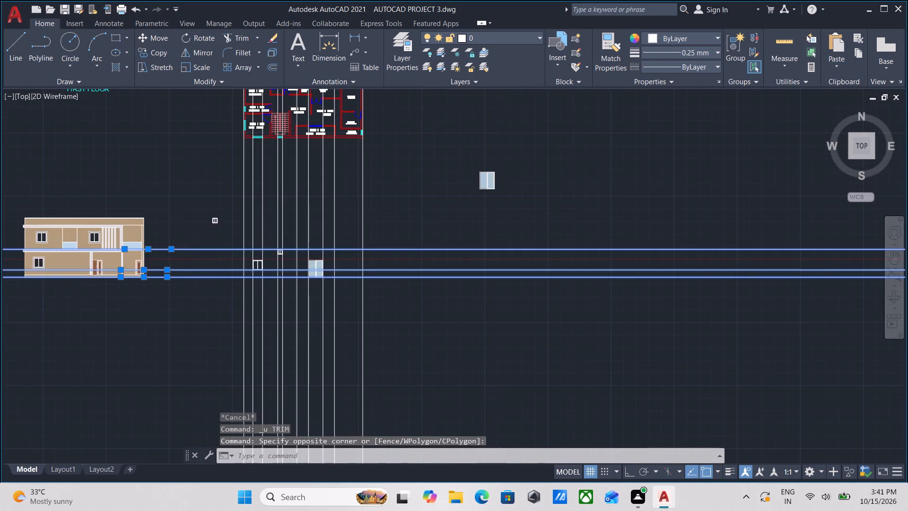
scroll(188, 272, up, 1)
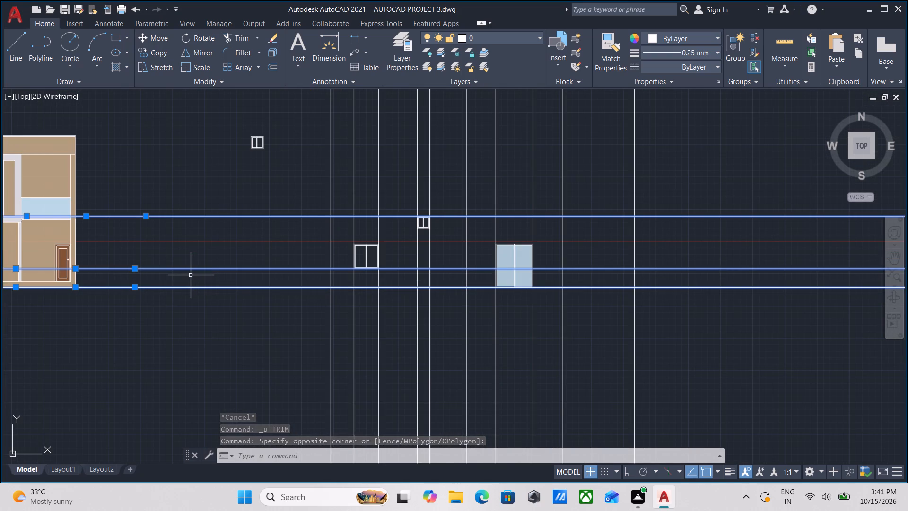
right_click(191, 275)
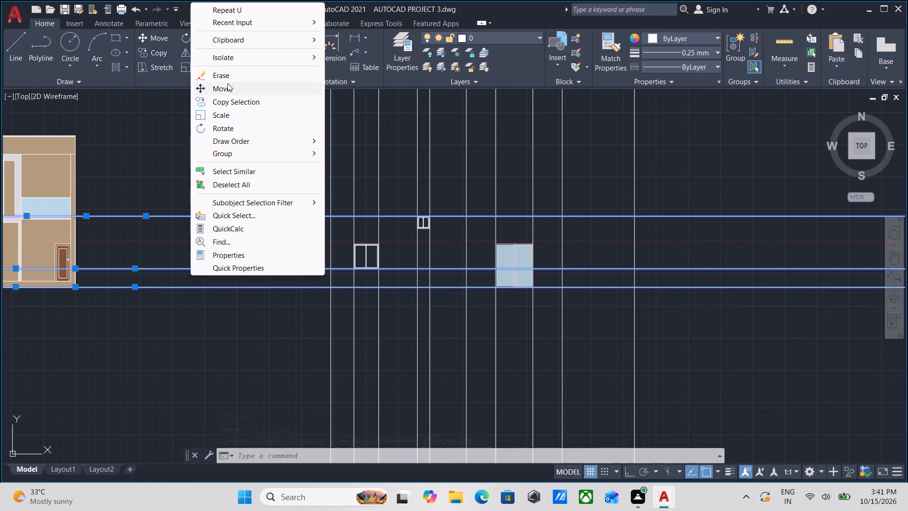
click(227, 78)
Draw a horizontal ground line about 26'-8" long from the sliding door's bottom-left corner to the leftmost vertical projection line.
scroll(284, 248, down, 2)
middle_drag(284, 249, 224, 295)
scroll(253, 324, up, 2)
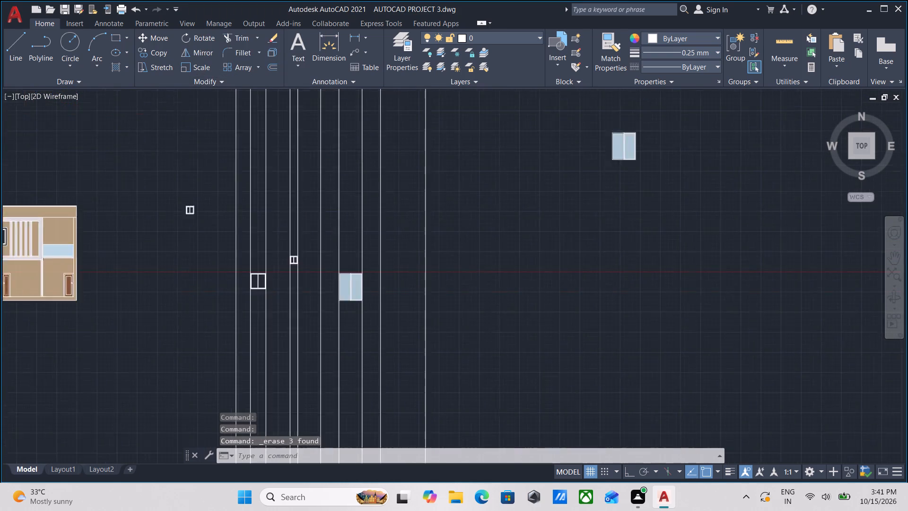
middle_drag(223, 310, 221, 293)
middle_drag(226, 285, 219, 316)
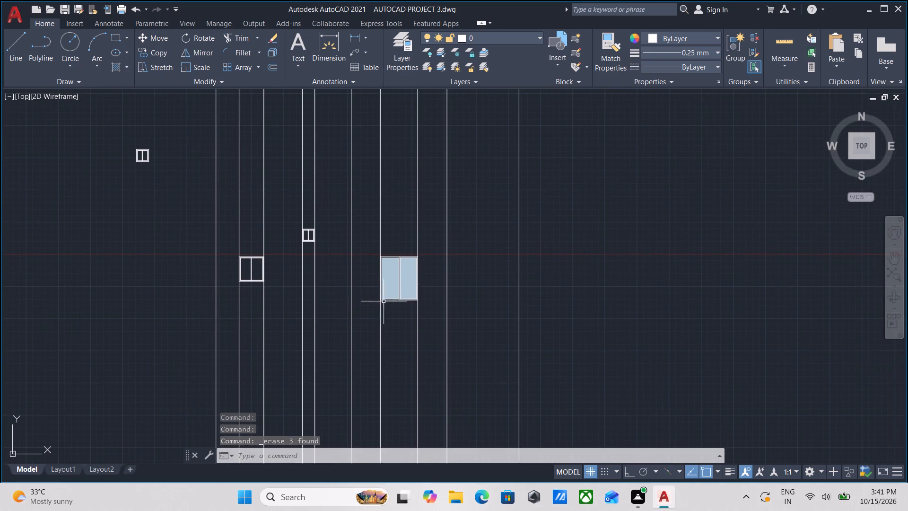
middle_drag(389, 313, 385, 335)
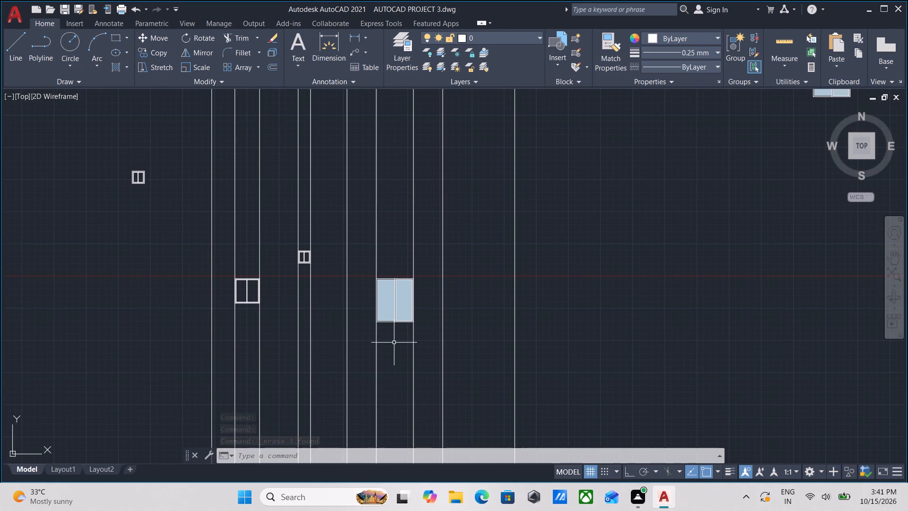
key(l)
key(Return)
scroll(391, 340, up, 2)
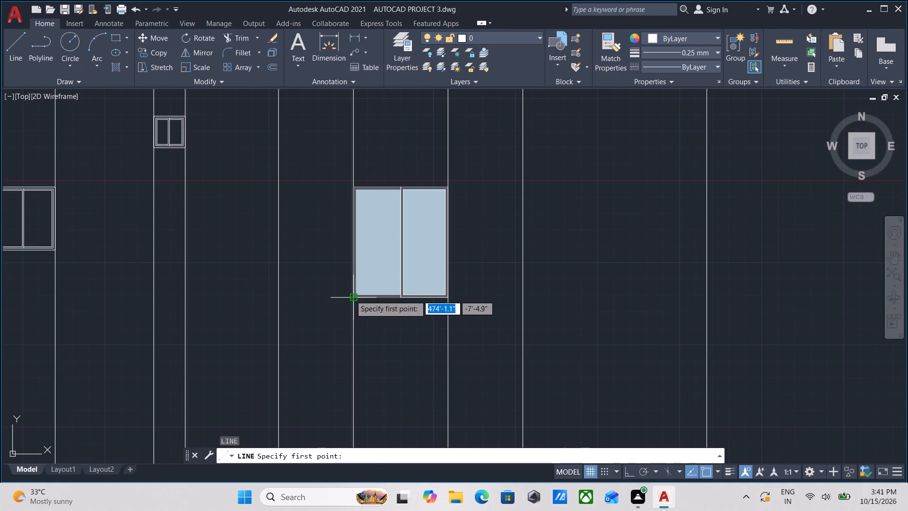
click(350, 297)
middle_drag(63, 294, 173, 308)
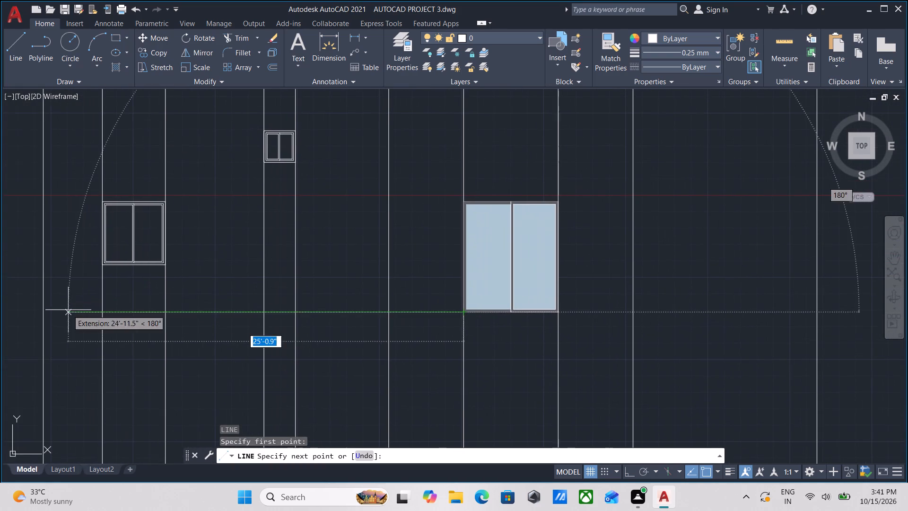
middle_drag(51, 309, 145, 311)
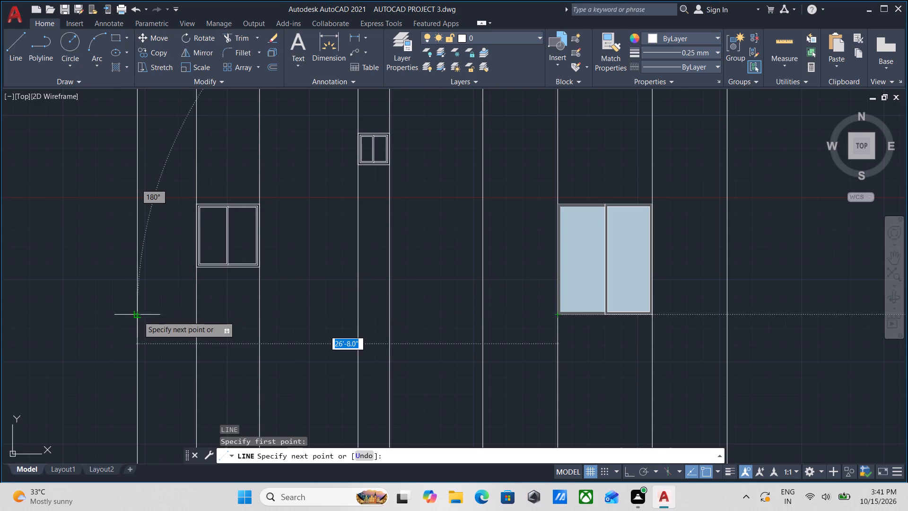
click(138, 316)
key(Escape)
Stretch the ground line's right end horizontally, with Ortho on, to the rightmost projection line for a length of about 49'-1".
middle_drag(409, 348, 286, 355)
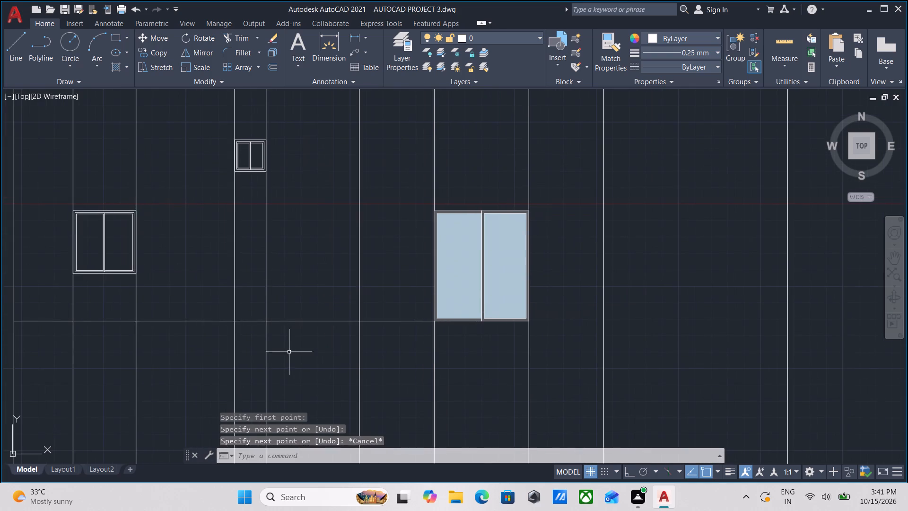
drag(300, 351, 294, 322)
click(286, 285)
middle_drag(350, 313, 195, 312)
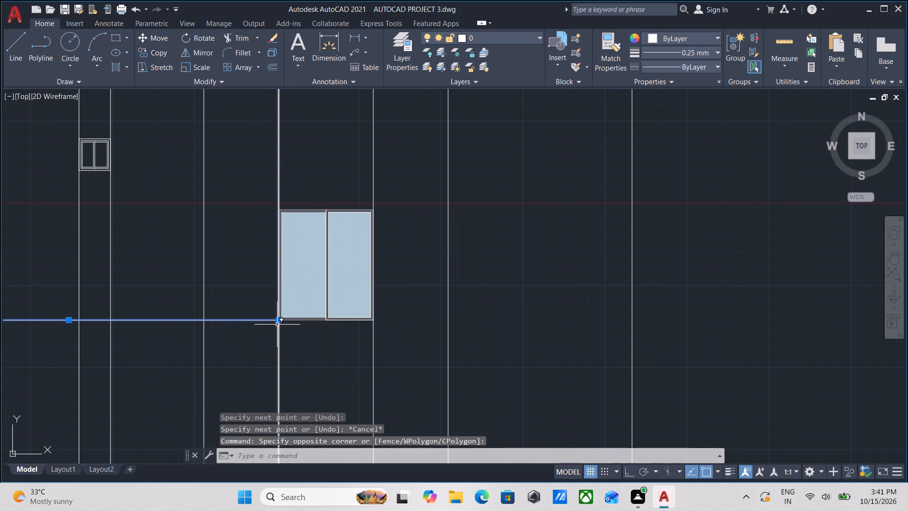
click(276, 319)
middle_drag(355, 322, 152, 342)
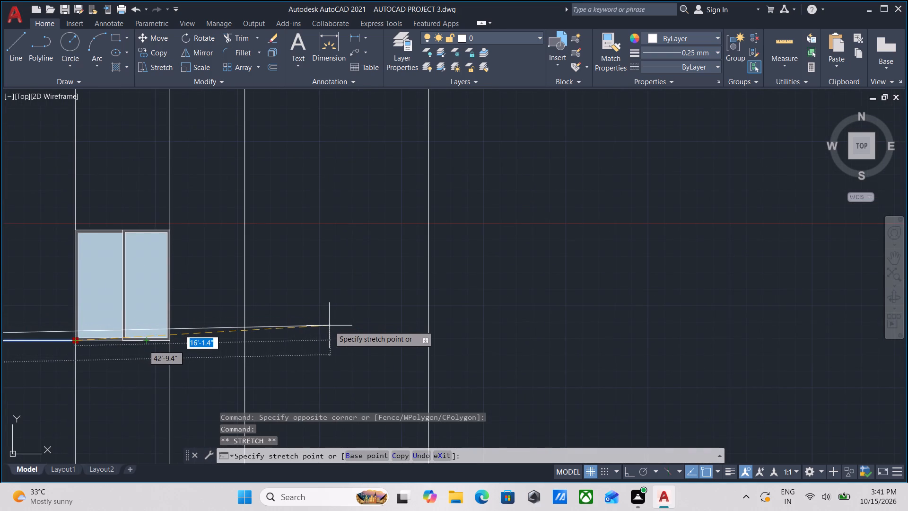
key(F8)
middle_drag(349, 339, 290, 341)
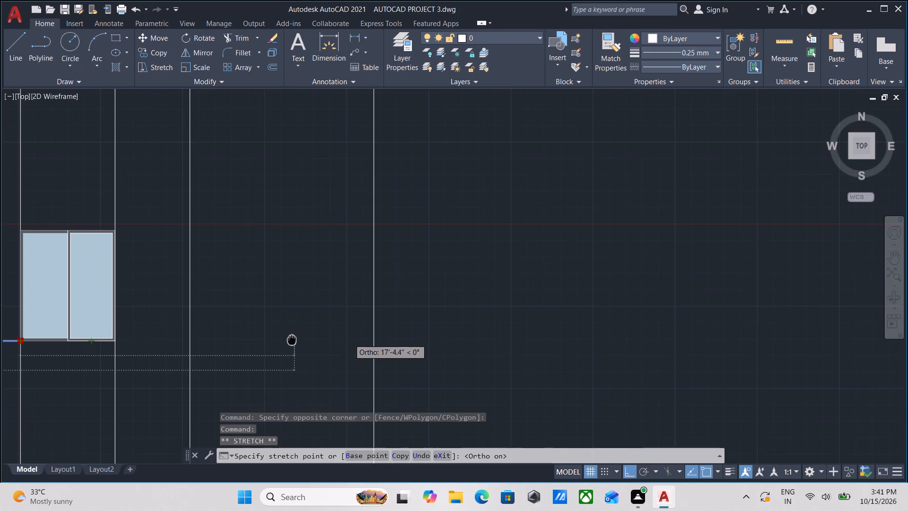
middle_drag(290, 341, 289, 341)
click(370, 342)
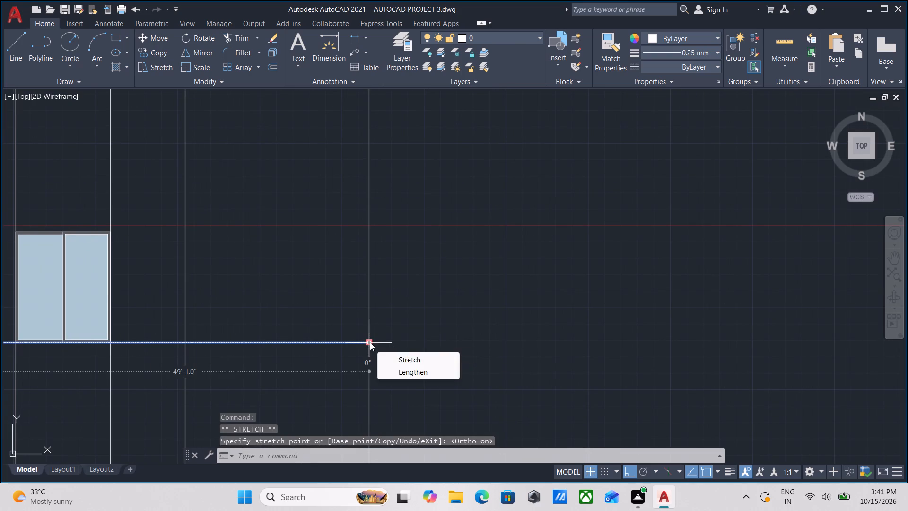
key(Escape)
scroll(370, 342, down, 3)
scroll(233, 347, up, 2)
key(Escape)
Offset the rear elevation's ground line upward by 10'.
middle_drag(249, 356, 286, 361)
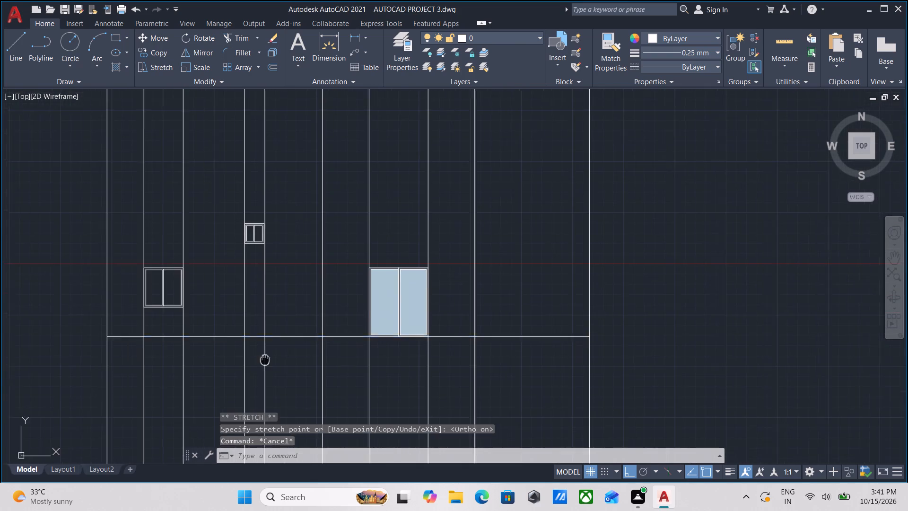
middle_drag(286, 361, 332, 360)
click(297, 352)
click(258, 295)
middle_drag(290, 306, 298, 336)
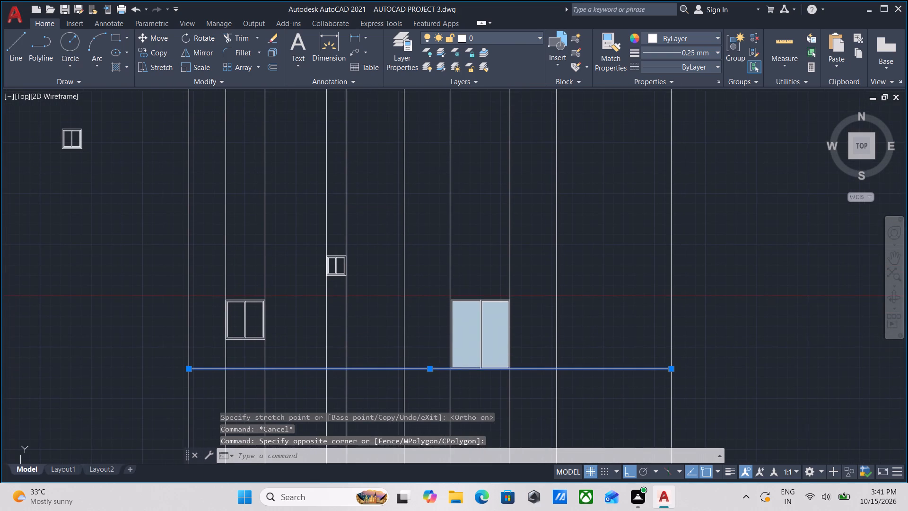
key(o)
key(Return)
click(300, 370)
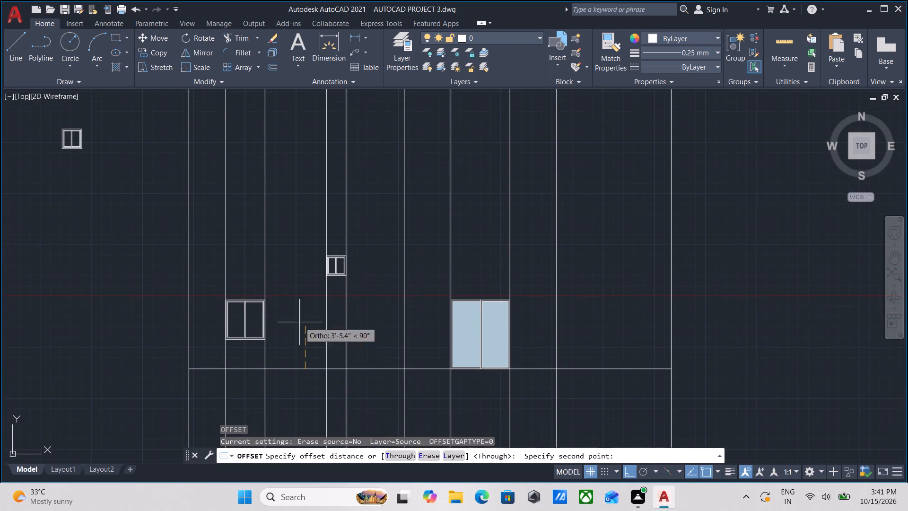
click(299, 278)
text(10')
key(Return)
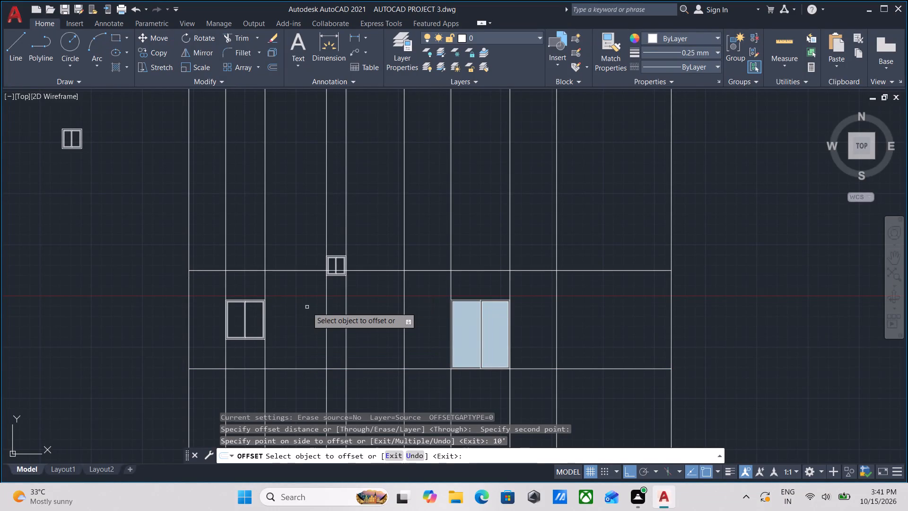
Offset the horizontal line above the sliding door upward by 6" for the slab thickness.
scroll(400, 341, down, 1)
scroll(348, 308, up, 1)
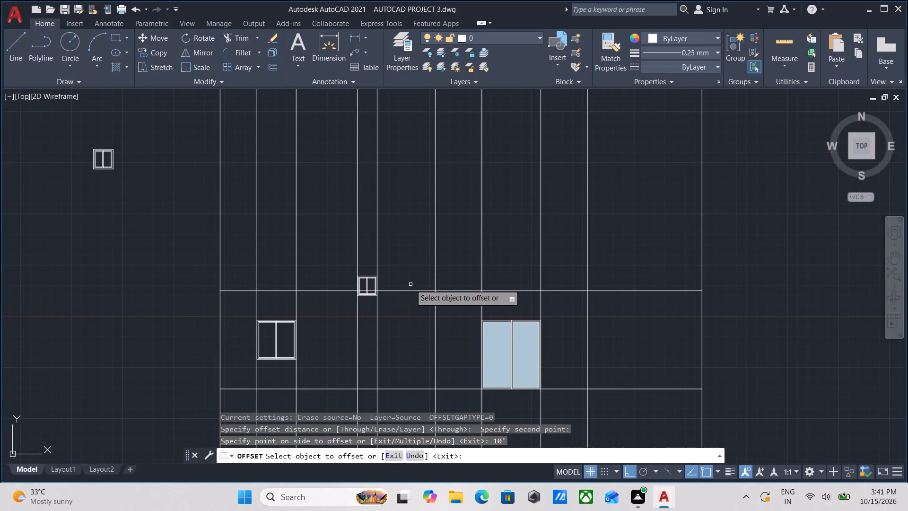
click(409, 290)
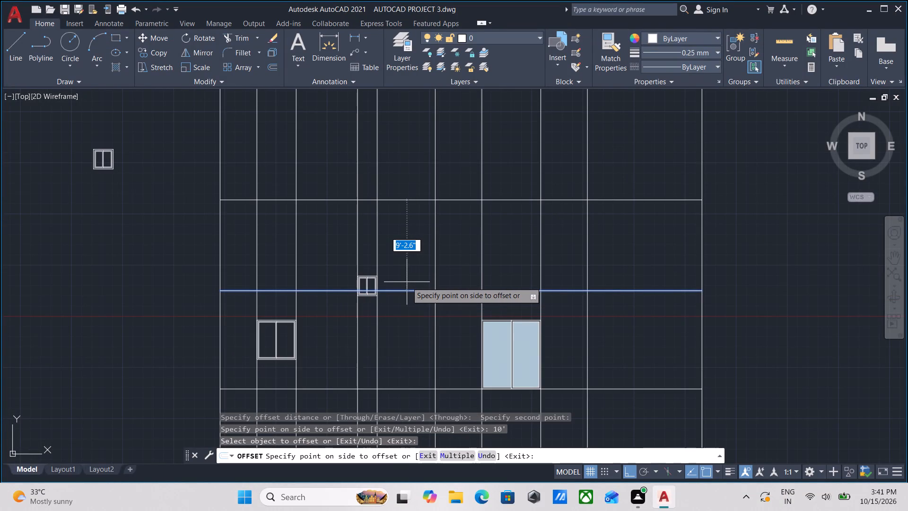
key(6)
key(shift+quotedbl)
key(Return)
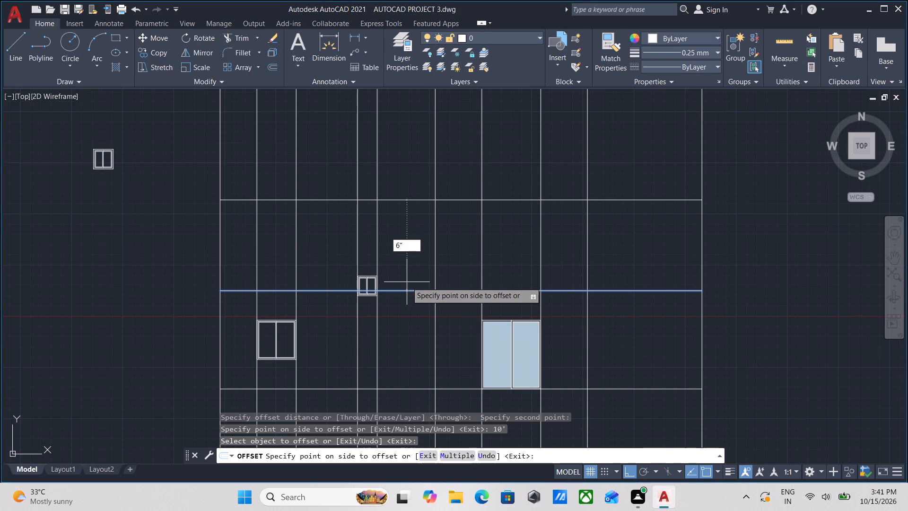
scroll(407, 282, down, 1)
scroll(227, 263, down, 1)
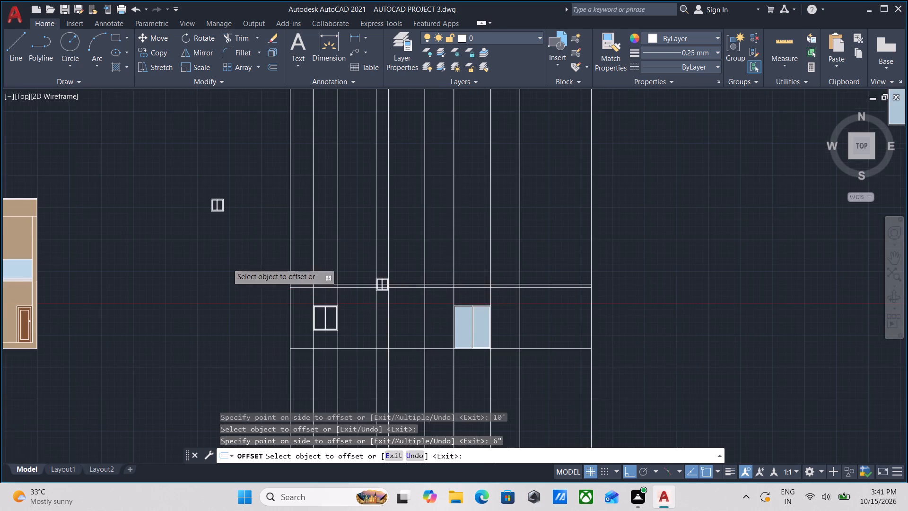
middle_drag(237, 265, 326, 267)
scroll(419, 290, up, 2)
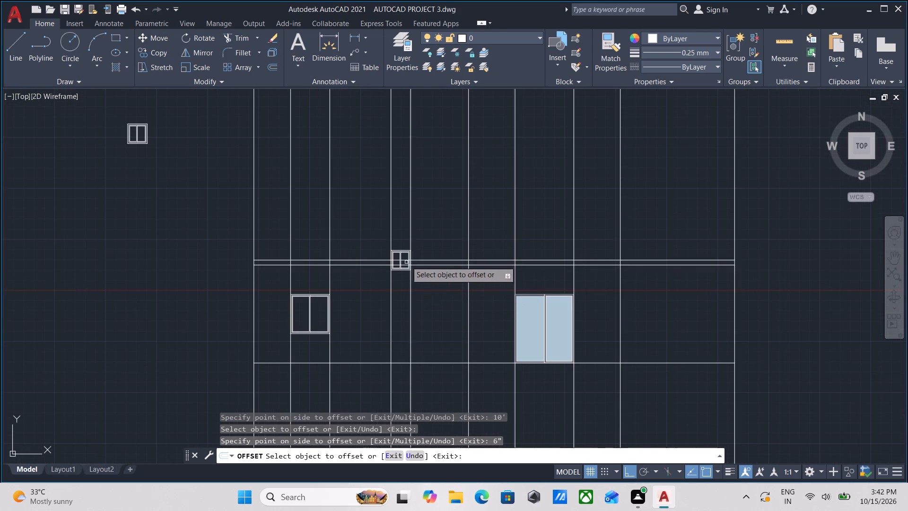
scroll(402, 251, up, 1)
key(Escape)
Move the small window straight down so its top-left corner sits on the lower slab line.
scroll(397, 239, up, 2)
drag(397, 239, 390, 264)
click(390, 266)
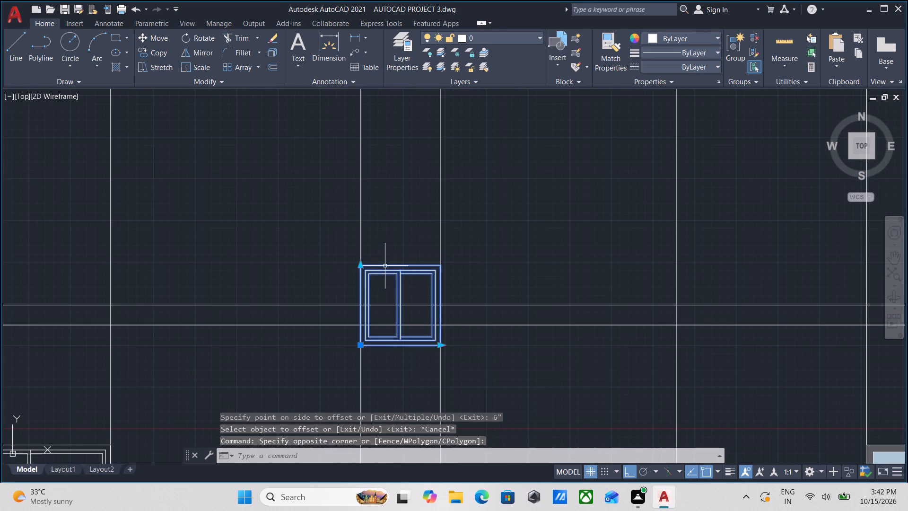
key(m)
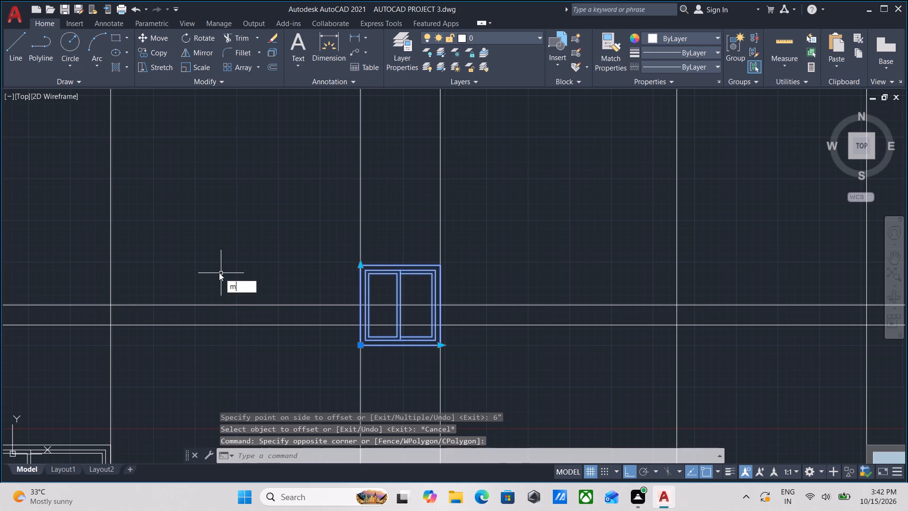
key(Return)
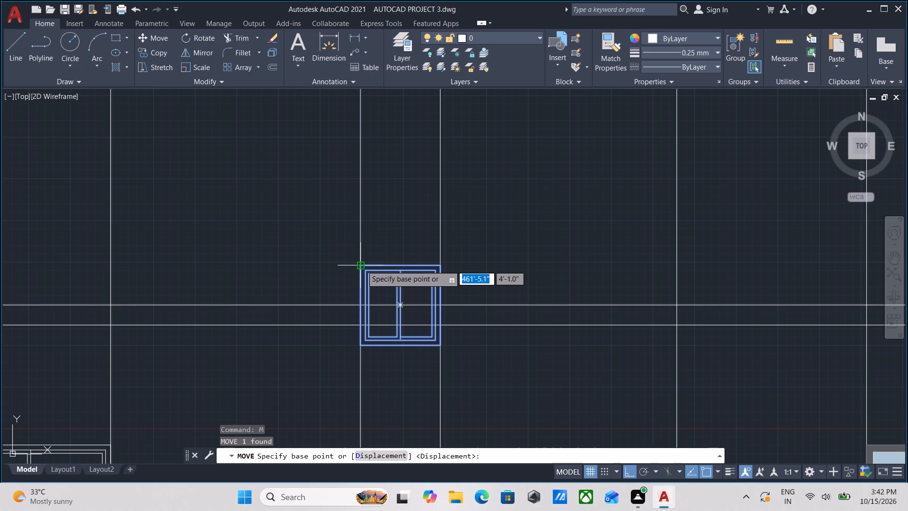
click(362, 265)
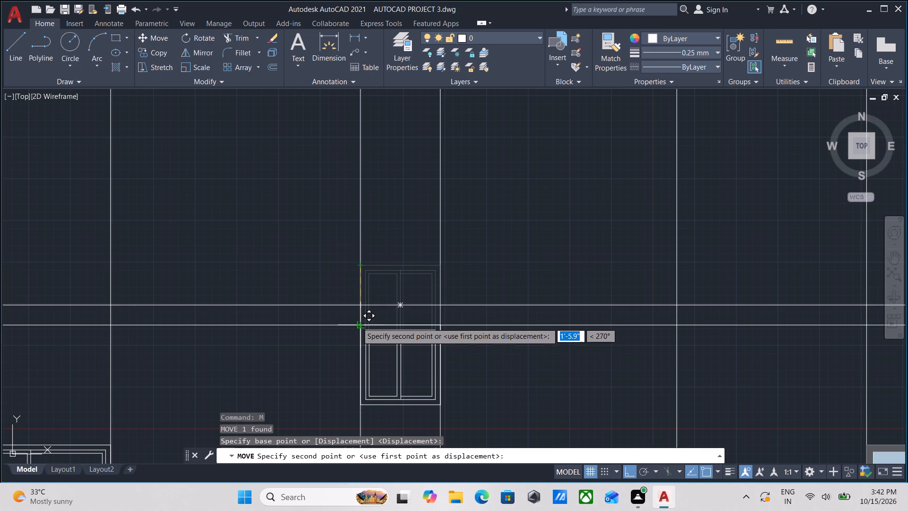
click(357, 323)
Examine the rear elevation's slab lines, openings and projection lines against the ground floor plan and the front elevation.
scroll(378, 325, down, 2)
middle_drag(378, 325, 367, 249)
scroll(381, 282, down, 2)
middle_drag(383, 292, 349, 318)
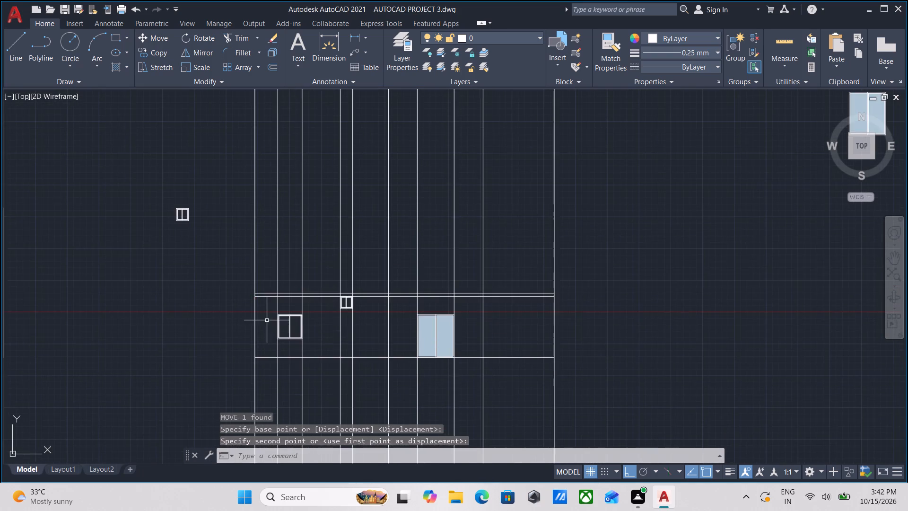
middle_drag(267, 320, 377, 307)
scroll(363, 316, down, 1)
middle_drag(363, 316, 285, 379)
scroll(290, 373, down, 1)
middle_drag(385, 326, 395, 259)
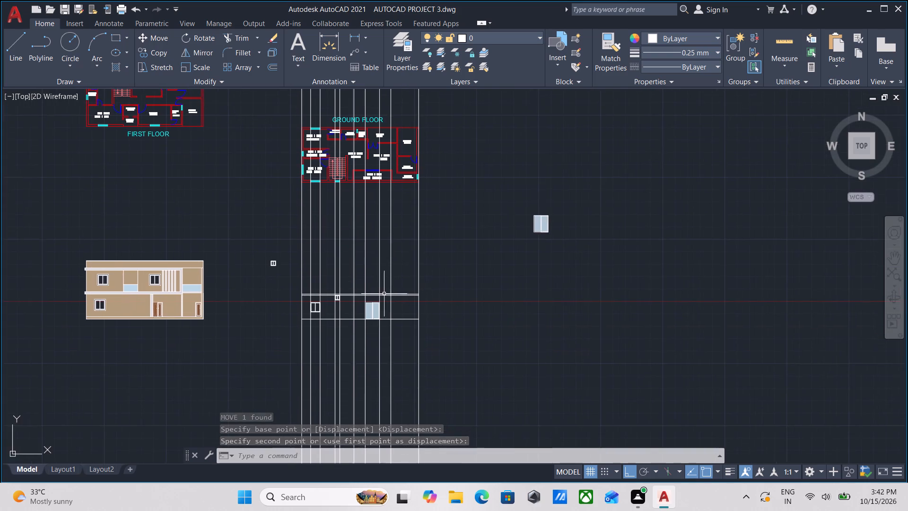
scroll(370, 343, up, 2)
middle_drag(359, 308, 359, 346)
middle_drag(359, 344, 359, 394)
middle_drag(316, 341, 316, 378)
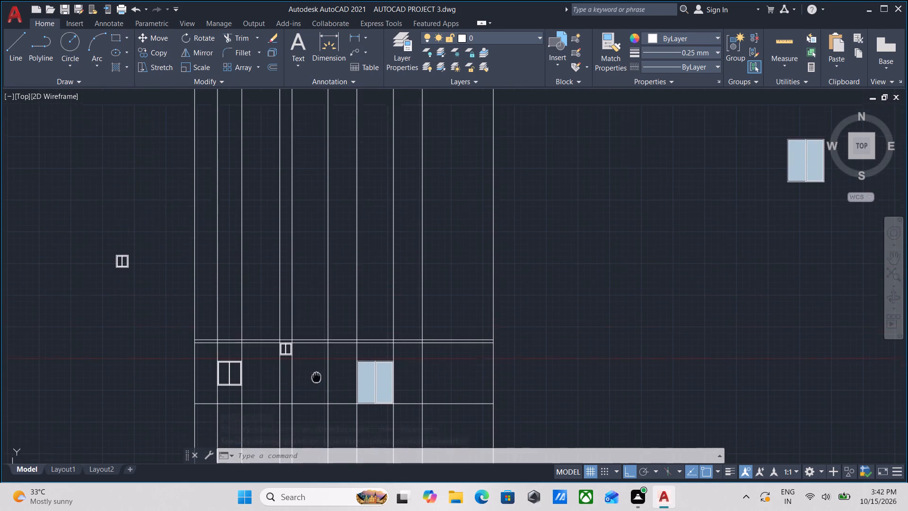
Examine the rear elevation's openings and projection lines against the ground floor plan and the front elevation.
middle_drag(316, 378, 316, 384)
scroll(330, 327, down, 1)
middle_drag(330, 327, 327, 378)
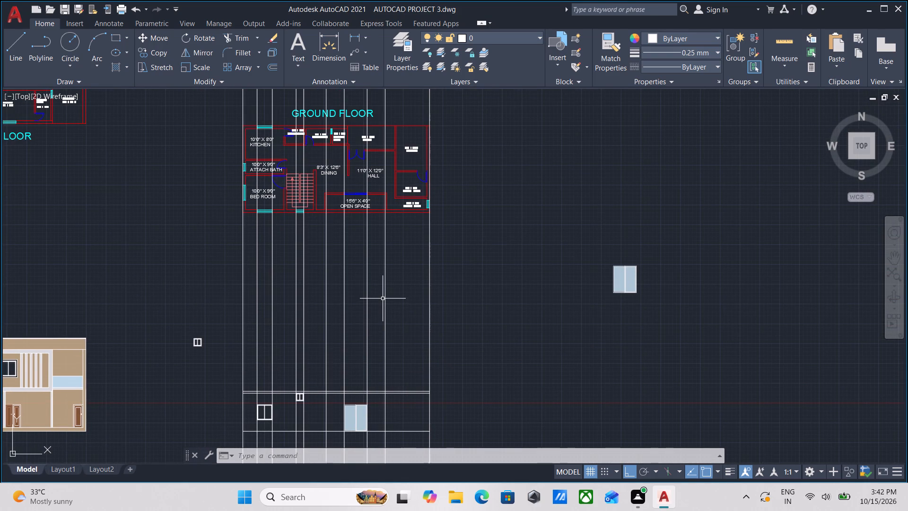
scroll(383, 299, down, 1)
middle_drag(383, 299, 383, 267)
middle_drag(366, 405, 372, 341)
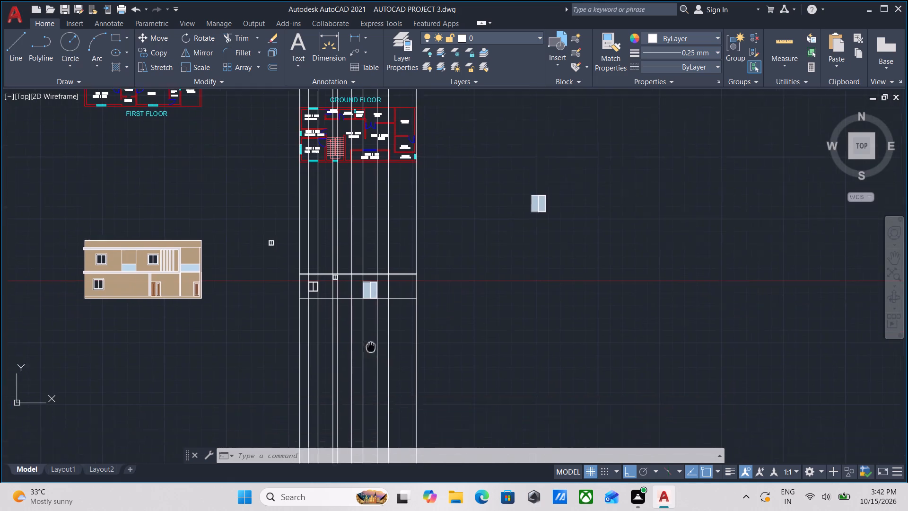
middle_drag(372, 341, 377, 308)
middle_drag(377, 306, 369, 381)
middle_drag(369, 340, 375, 375)
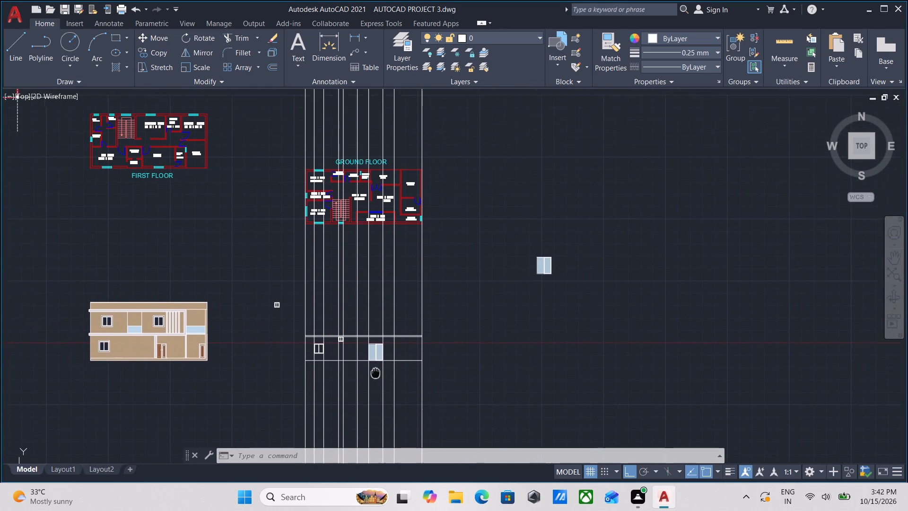
middle_drag(375, 375, 376, 393)
scroll(366, 312, up, 1)
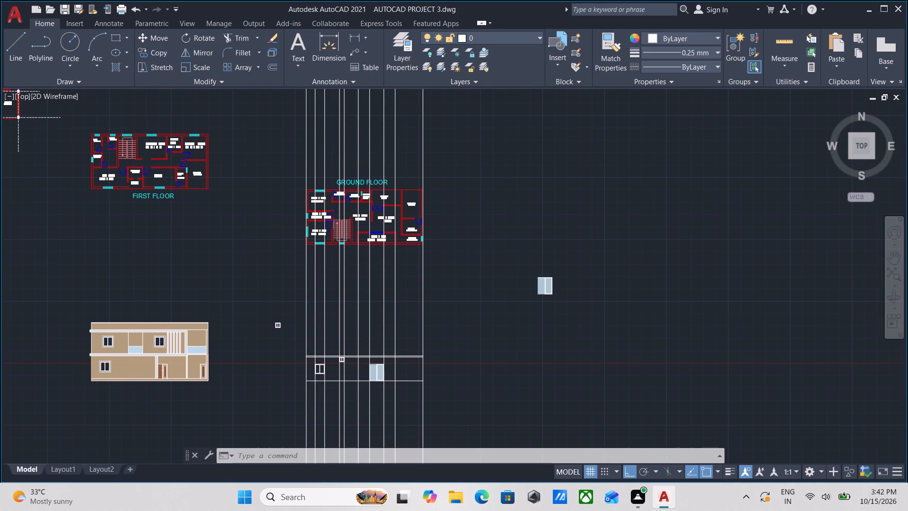
scroll(366, 310, down, 1)
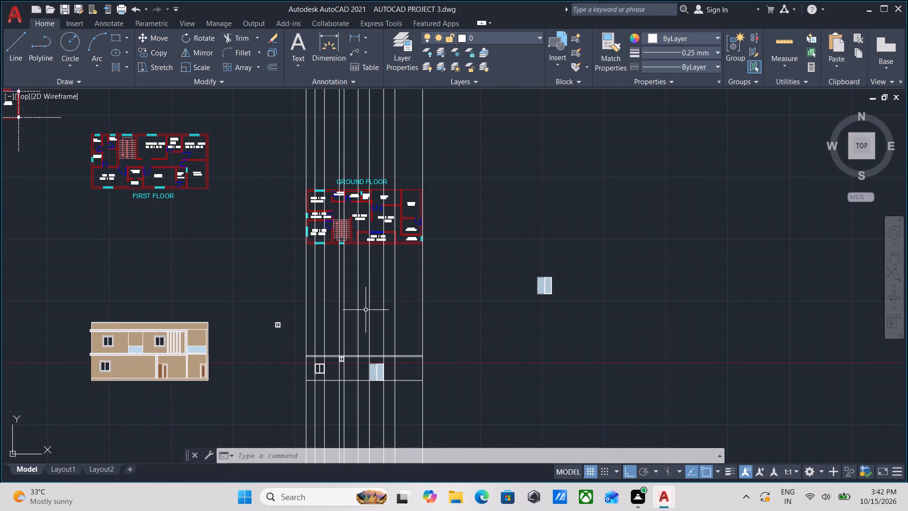
Erase the two vertical projection lines running along the sides of the sliding door.
scroll(365, 394, up, 1)
scroll(397, 421, up, 2)
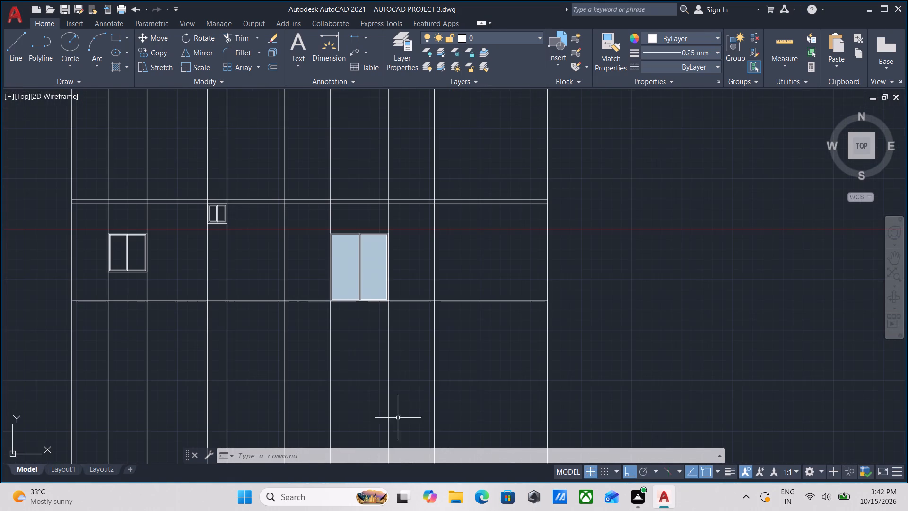
click(396, 391)
click(323, 365)
right_click(323, 365)
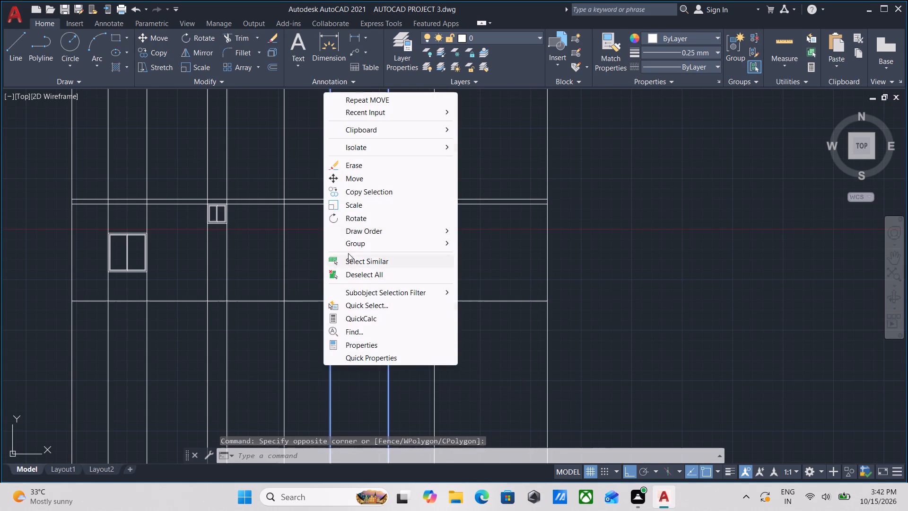
click(357, 167)
Erase the four vertical projection lines running along the sides of the large and small windows.
scroll(323, 447, down, 2)
middle_drag(323, 446, 322, 445)
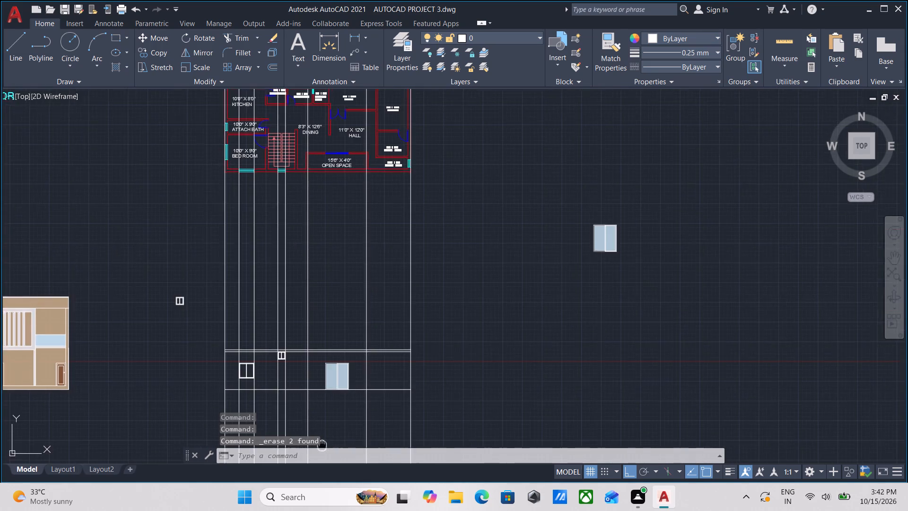
middle_drag(322, 445, 339, 388)
scroll(339, 388, down, 1)
middle_drag(339, 388, 336, 397)
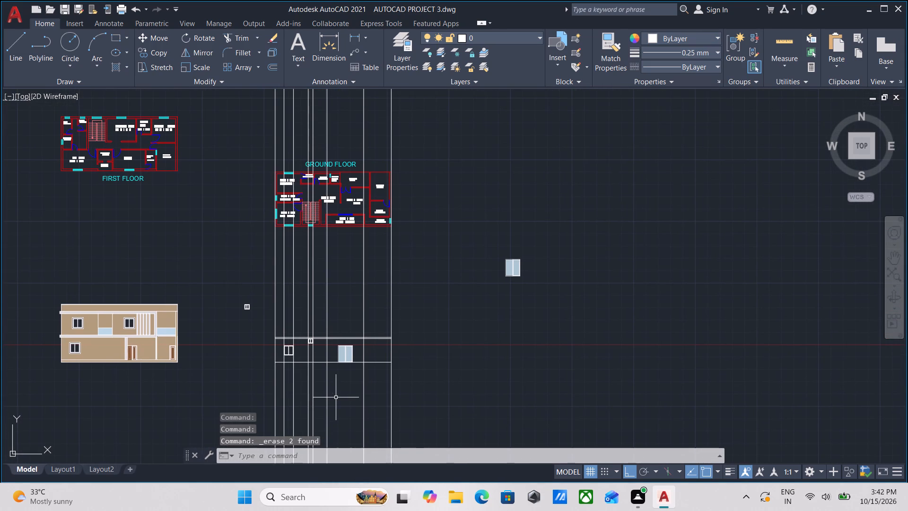
middle_drag(336, 397, 352, 346)
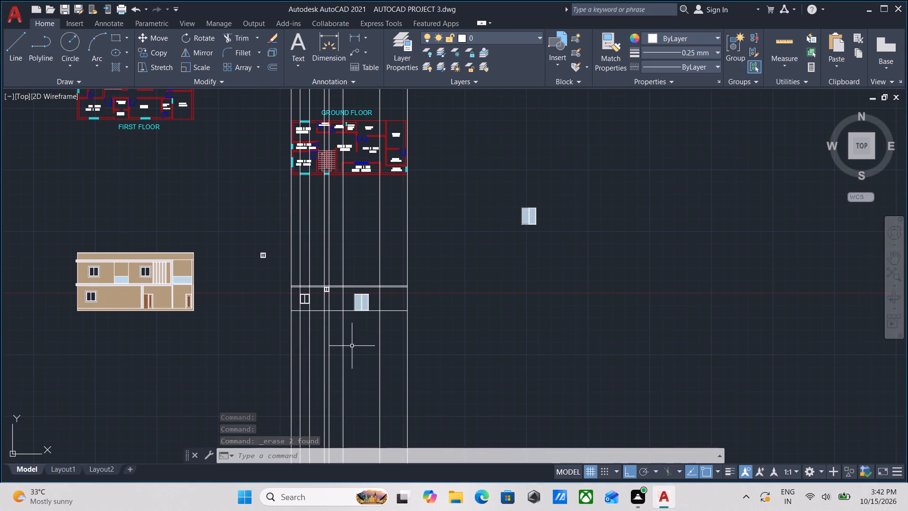
middle_drag(352, 346, 352, 381)
scroll(356, 377, up, 2)
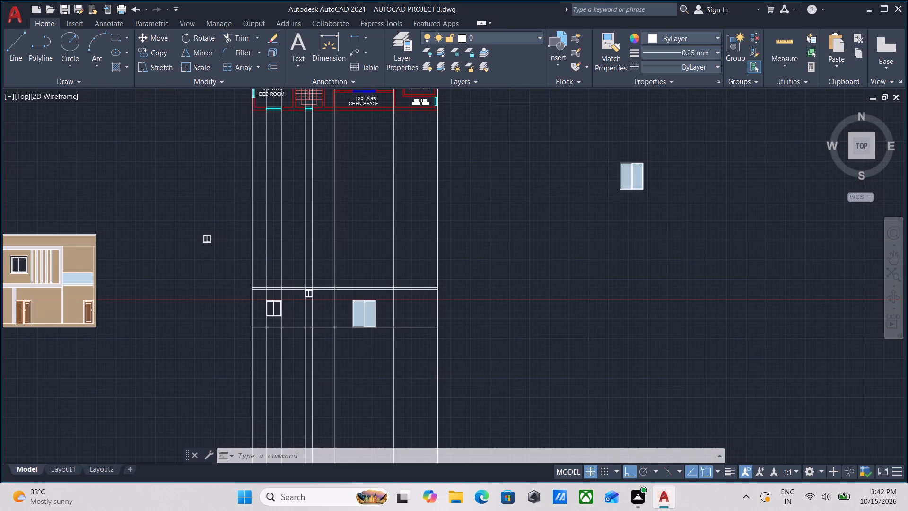
middle_drag(363, 365, 298, 376)
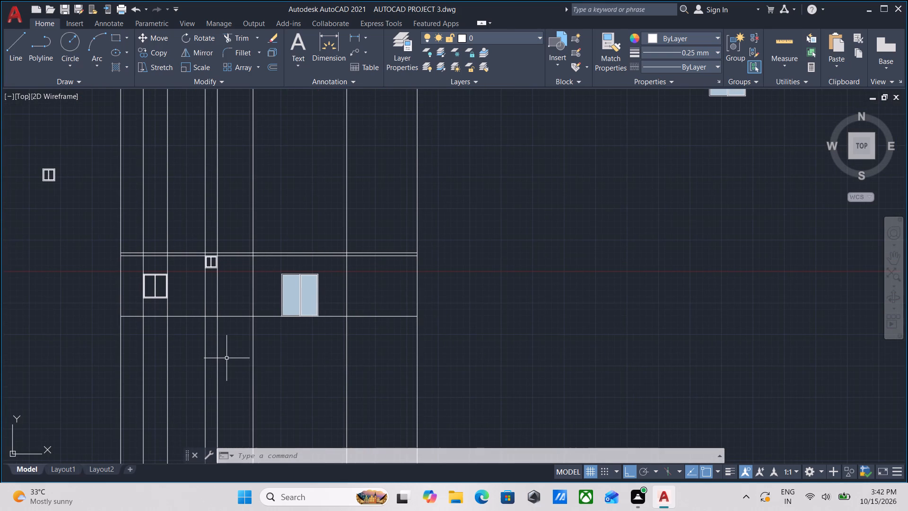
click(227, 358)
click(192, 367)
click(173, 371)
click(135, 367)
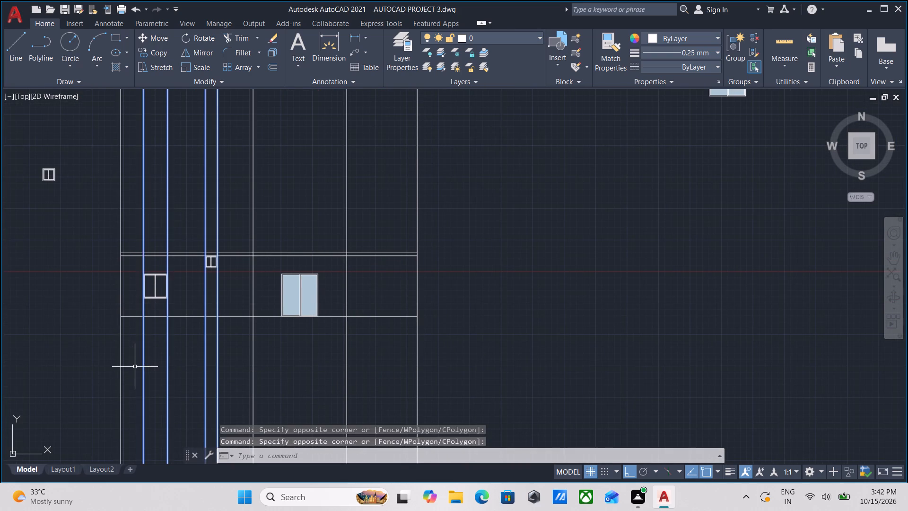
right_click(135, 367)
click(198, 169)
Trim the four remaining vertical lines below the rear elevation's ground line and between its upper slab line and the ground floor plan.
scroll(204, 187, down, 2)
middle_drag(222, 258, 302, 261)
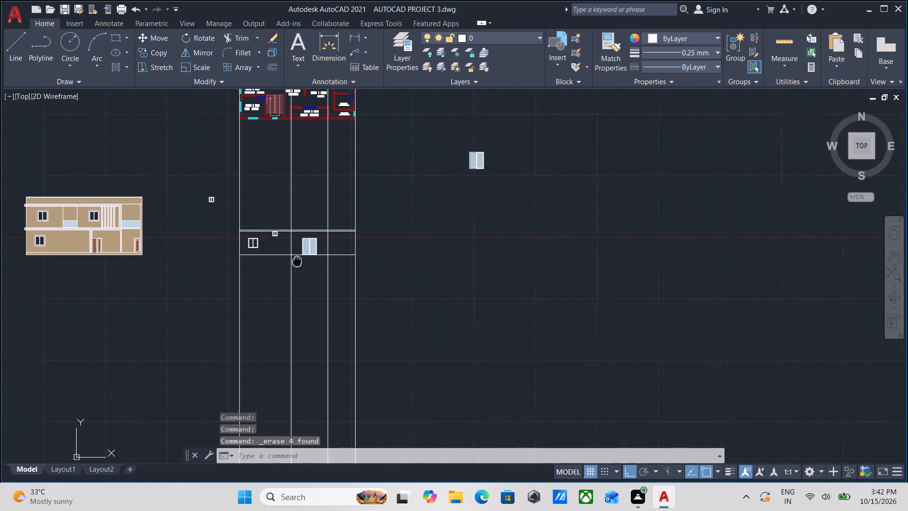
middle_drag(302, 261, 310, 259)
scroll(356, 295, up, 1)
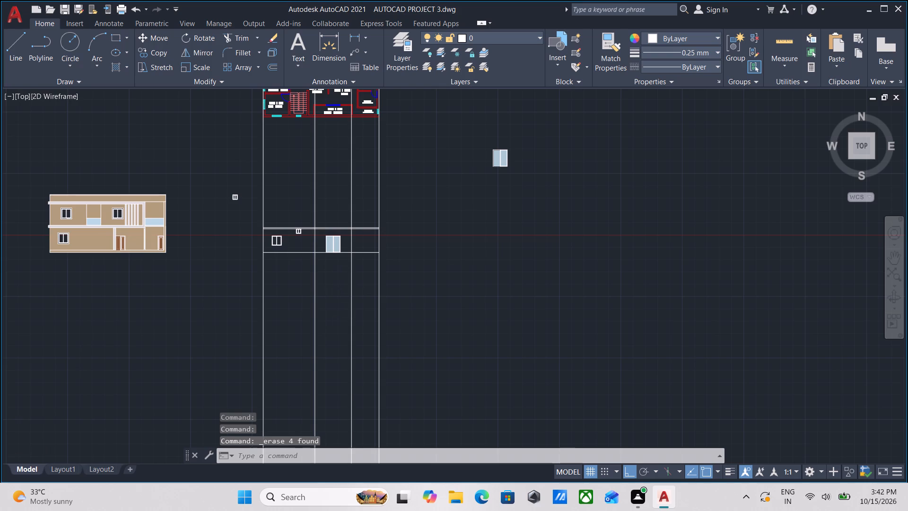
middle_drag(343, 302, 311, 378)
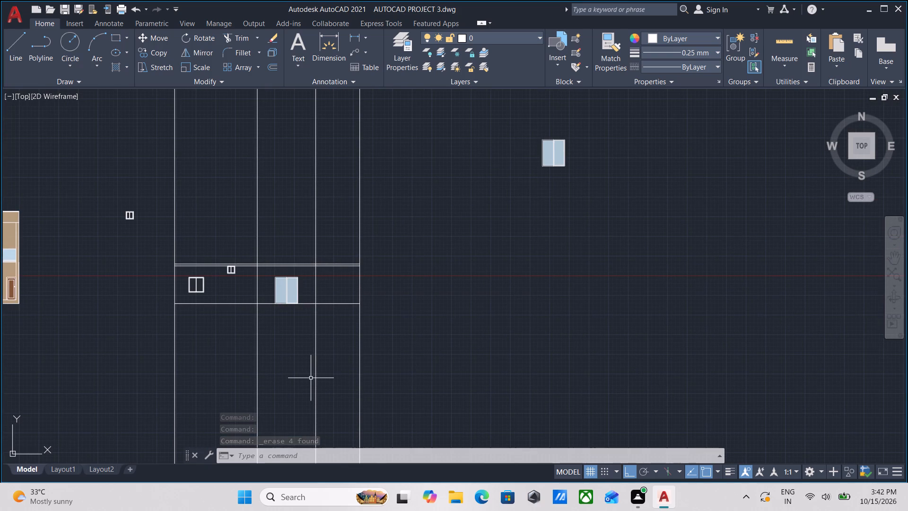
text(tr)
key(Return)
click(381, 354)
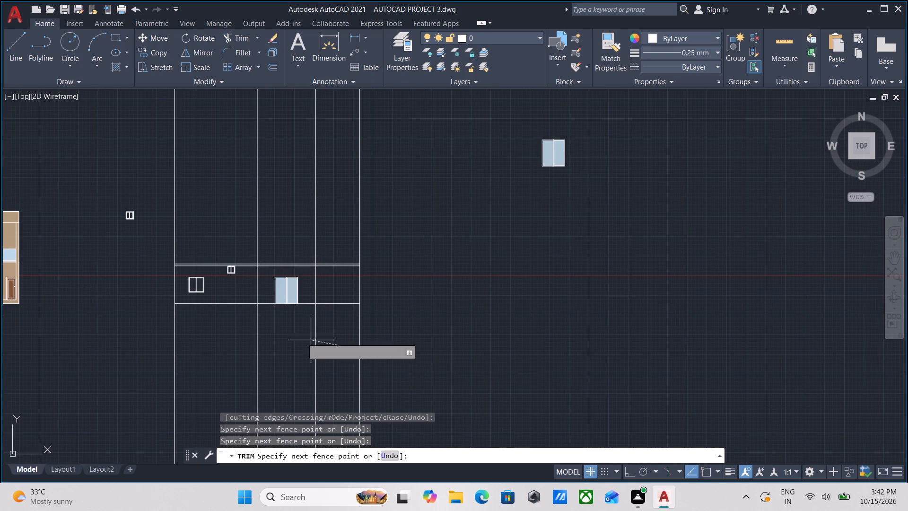
click(69, 327)
middle_drag(214, 361, 230, 427)
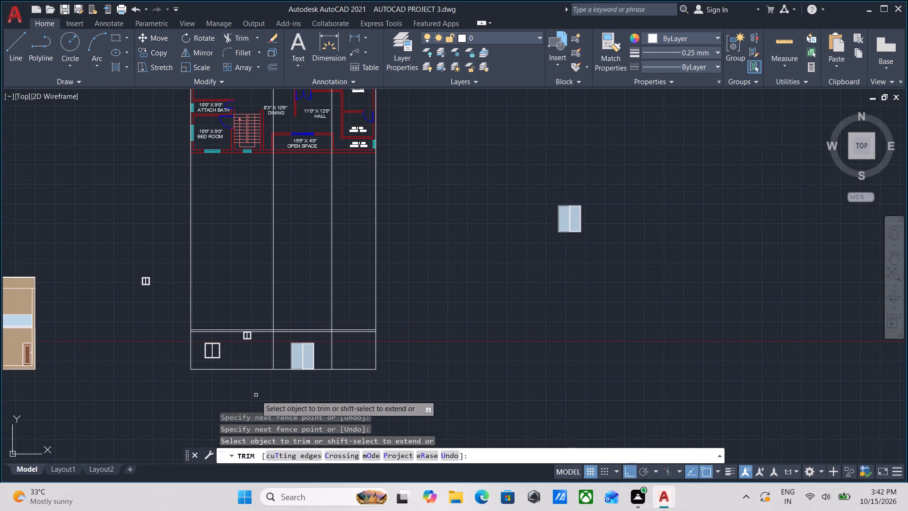
click(419, 291)
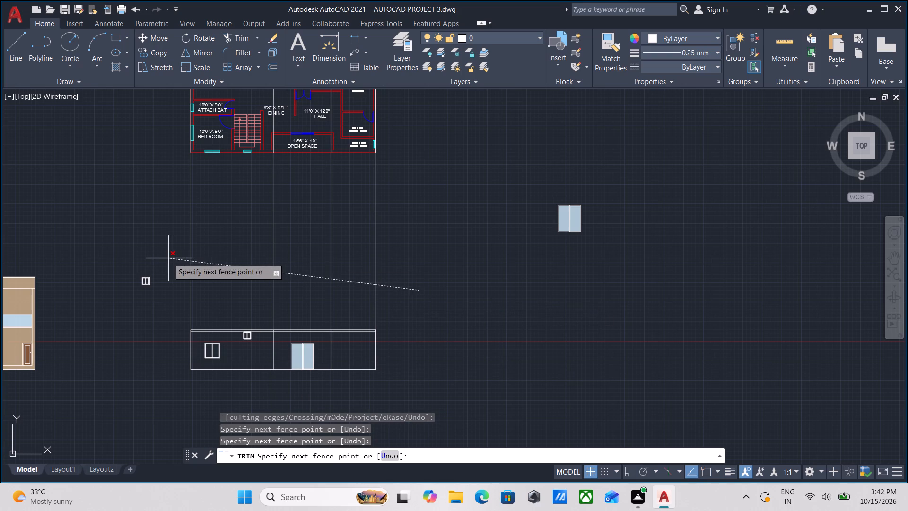
click(173, 249)
scroll(208, 344, up, 3)
scroll(297, 341, up, 1)
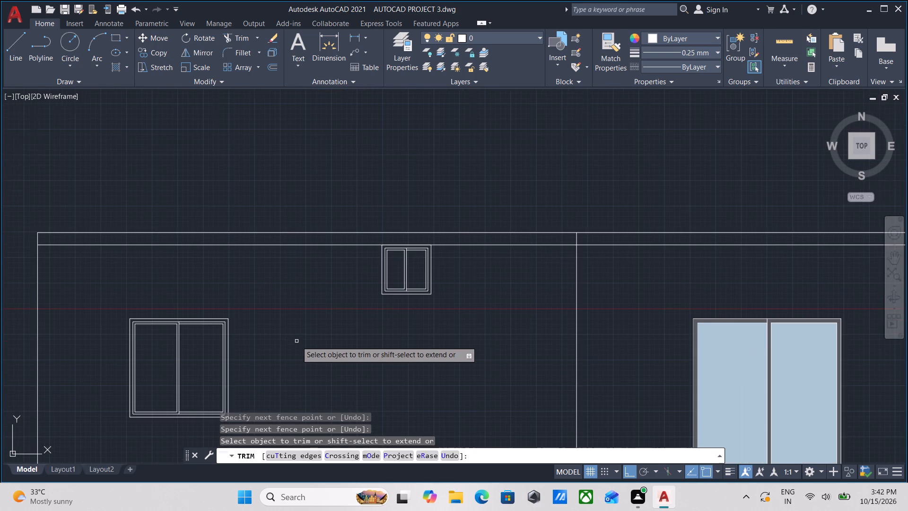
key(Escape)
Examine the trimmed rear elevation's walls, slab, windows and sliding door against the ground floor plan and front elevation.
scroll(297, 341, down, 2)
middle_drag(297, 341, 292, 311)
scroll(293, 309, down, 2)
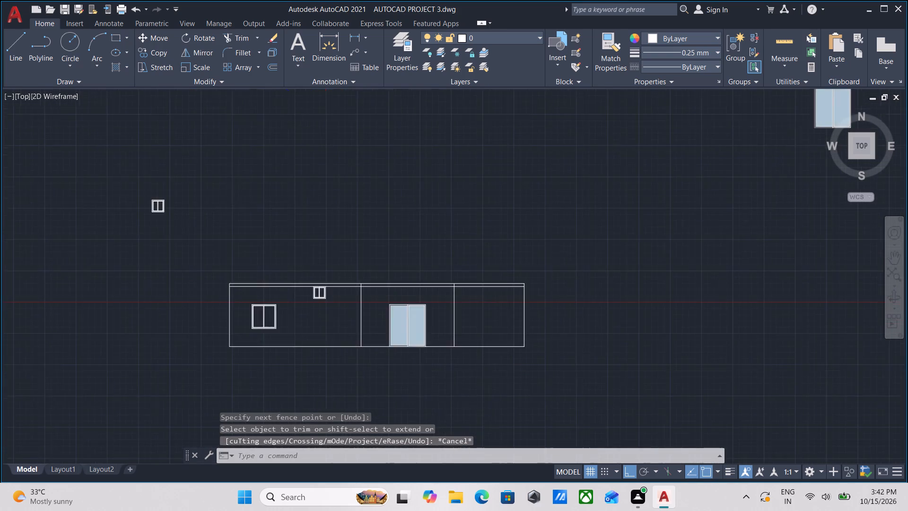
middle_drag(194, 322, 228, 339)
middle_drag(321, 331, 201, 388)
scroll(209, 392, up, 1)
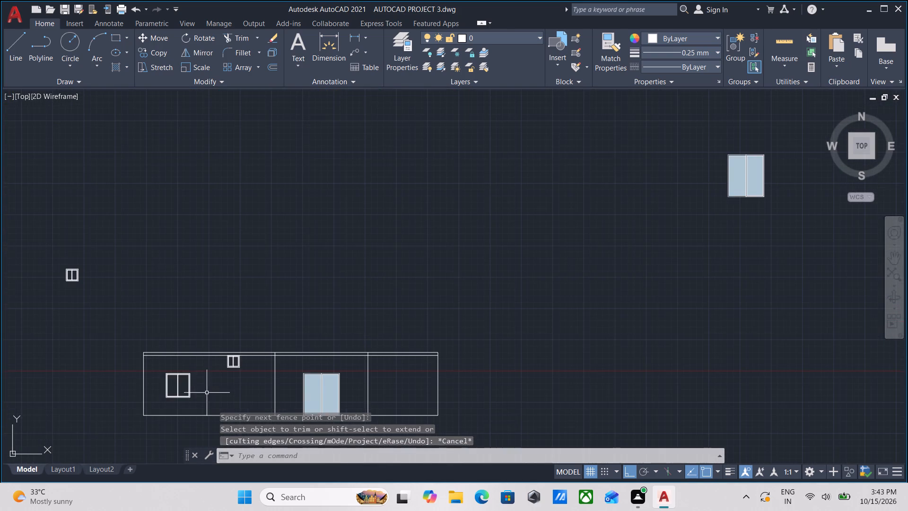
middle_drag(189, 393, 228, 362)
scroll(263, 364, up, 2)
middle_drag(155, 328, 281, 361)
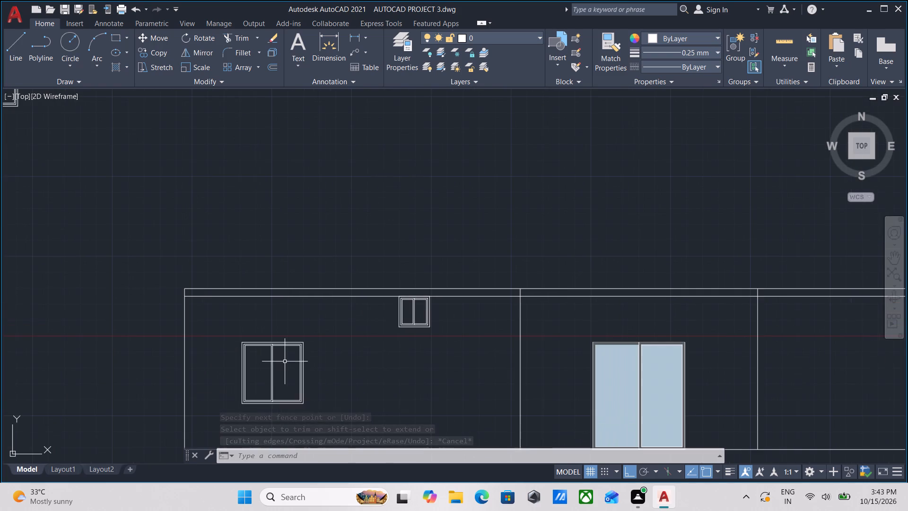
scroll(257, 342, up, 1)
middle_drag(323, 345, 175, 367)
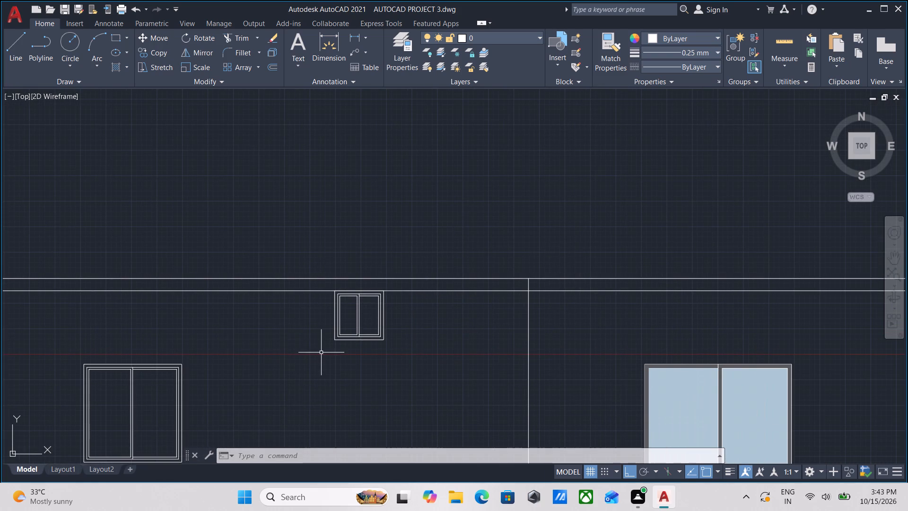
scroll(322, 352, down, 1)
middle_drag(320, 351, 230, 308)
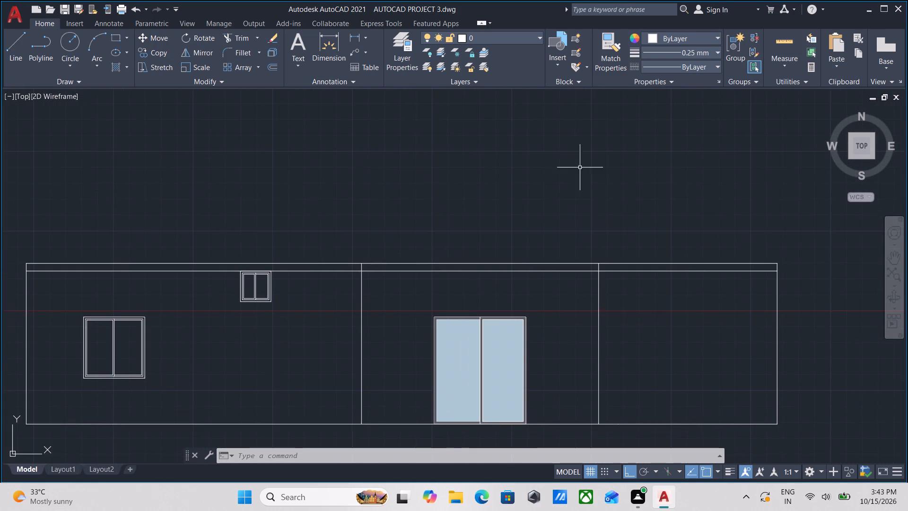
scroll(425, 273, down, 1)
middle_drag(339, 330, 383, 354)
scroll(369, 300, up, 2)
scroll(369, 300, down, 2)
middle_drag(417, 327, 359, 399)
scroll(363, 393, down, 2)
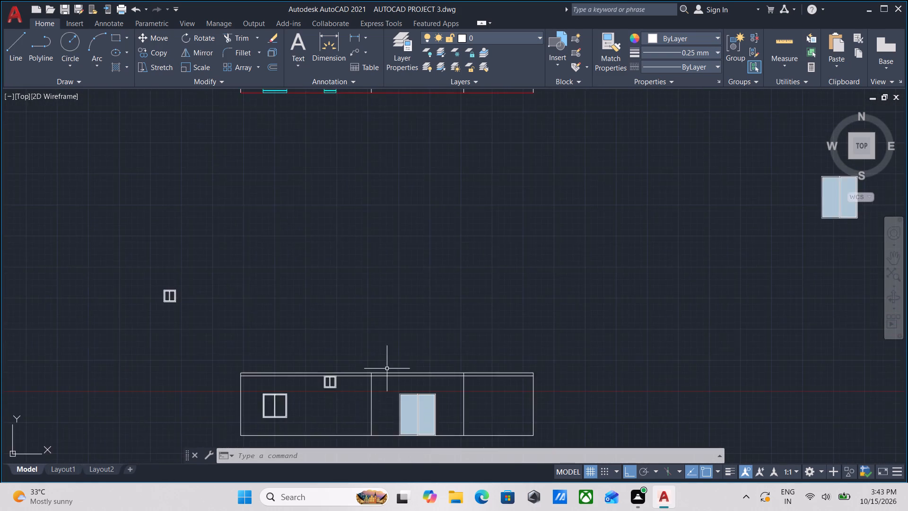
scroll(387, 369, down, 1)
scroll(387, 368, up, 1)
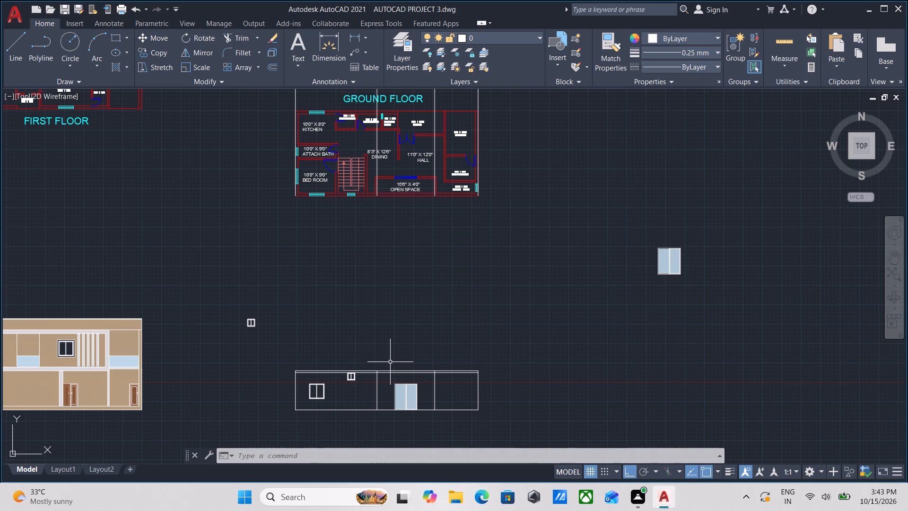
scroll(360, 416, up, 1)
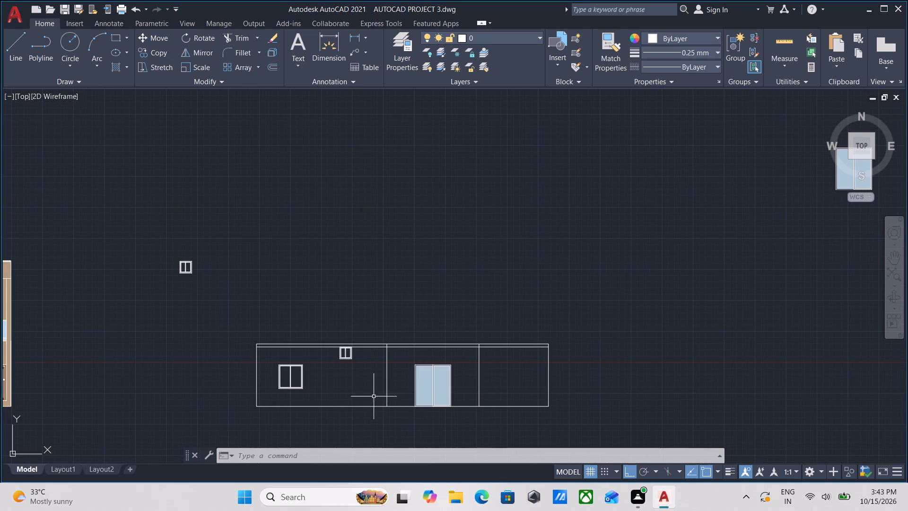
scroll(378, 385, up, 1)
scroll(378, 385, down, 2)
middle_drag(378, 385, 385, 409)
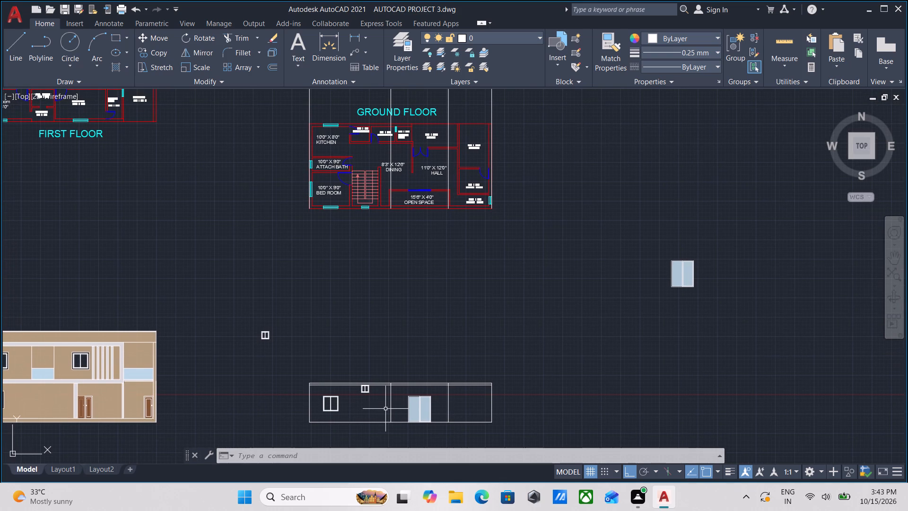
Hatch the rear elevation's three wall panels around the windows and sliding door with solid colour 210,180,140.
scroll(322, 438, up, 2)
middle_drag(367, 387, 375, 414)
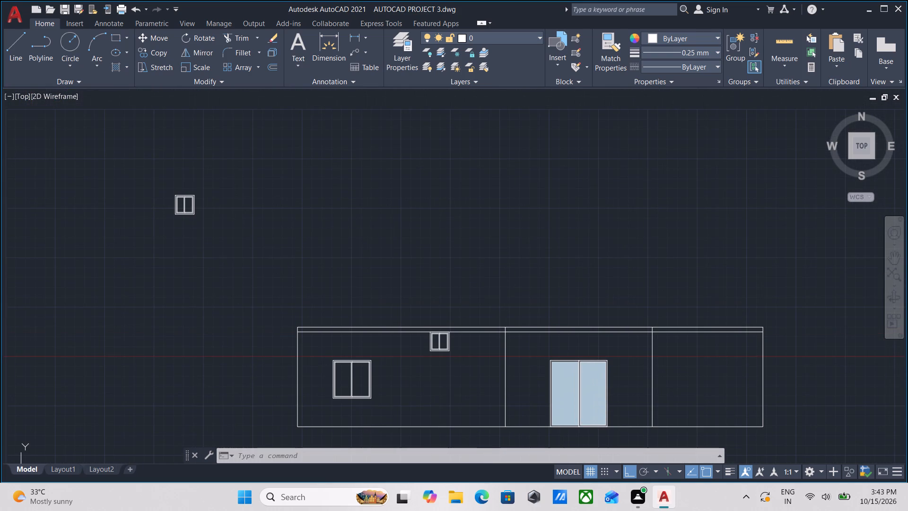
key(h)
key(Return)
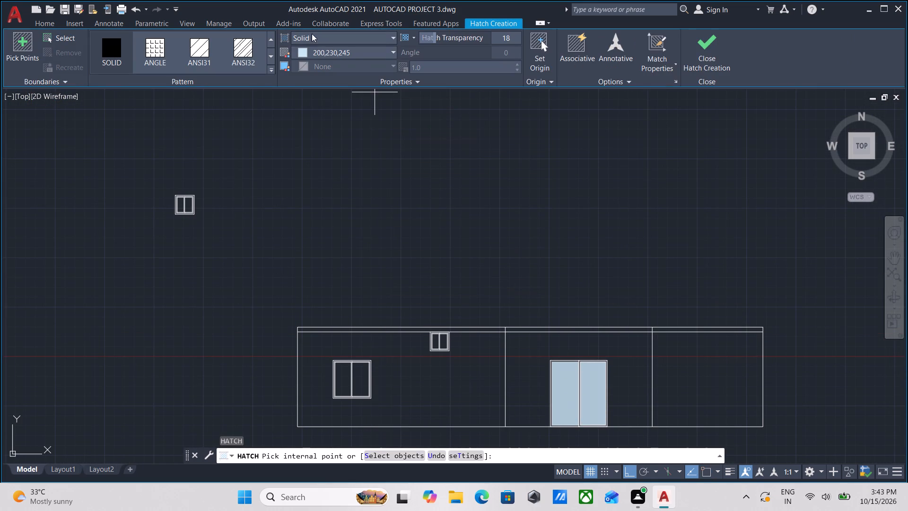
click(301, 50)
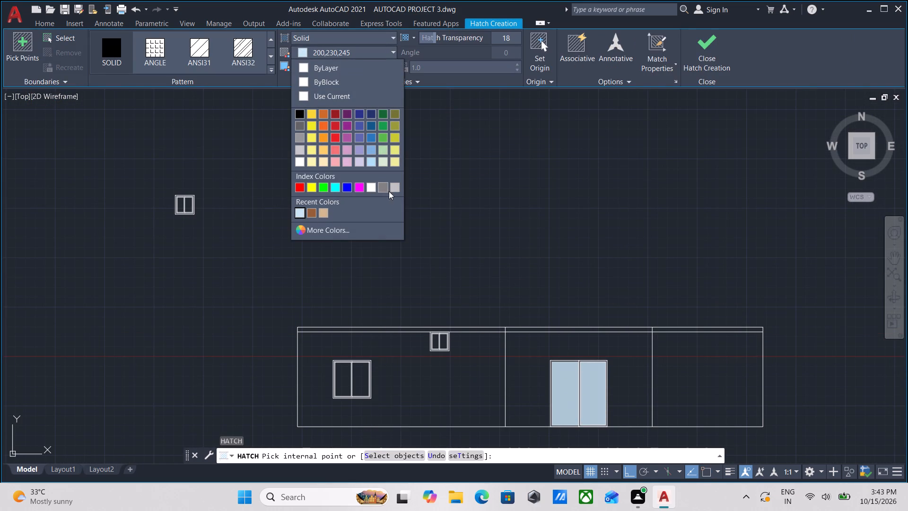
click(325, 211)
click(407, 393)
middle_drag(445, 368, 340, 353)
click(451, 343)
middle_drag(524, 345, 390, 336)
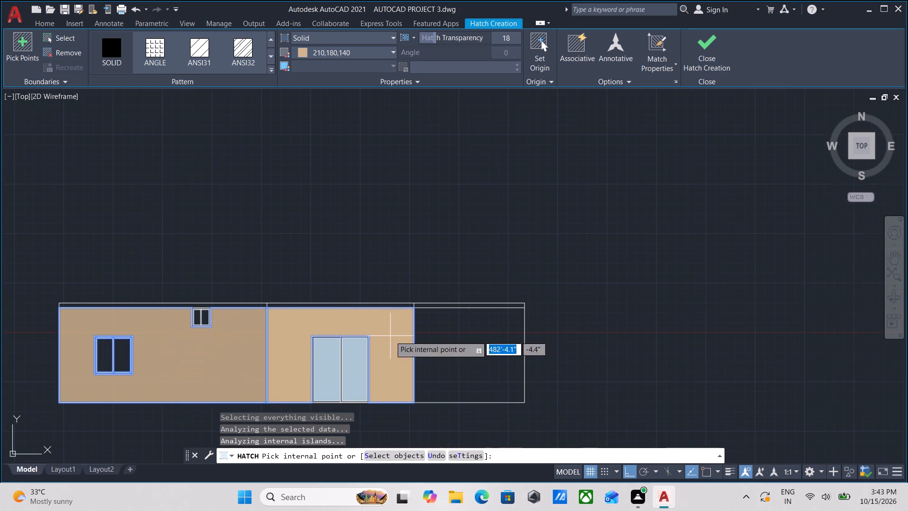
click(446, 339)
middle_drag(244, 338, 463, 329)
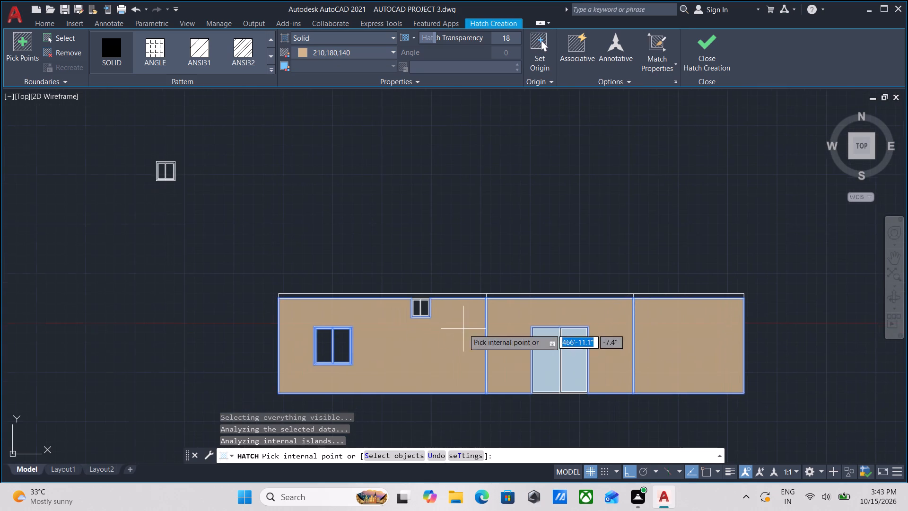
Examine the hatched rear elevation against the front elevation and the floor plans above.
scroll(307, 344, up, 3)
scroll(356, 305, down, 3)
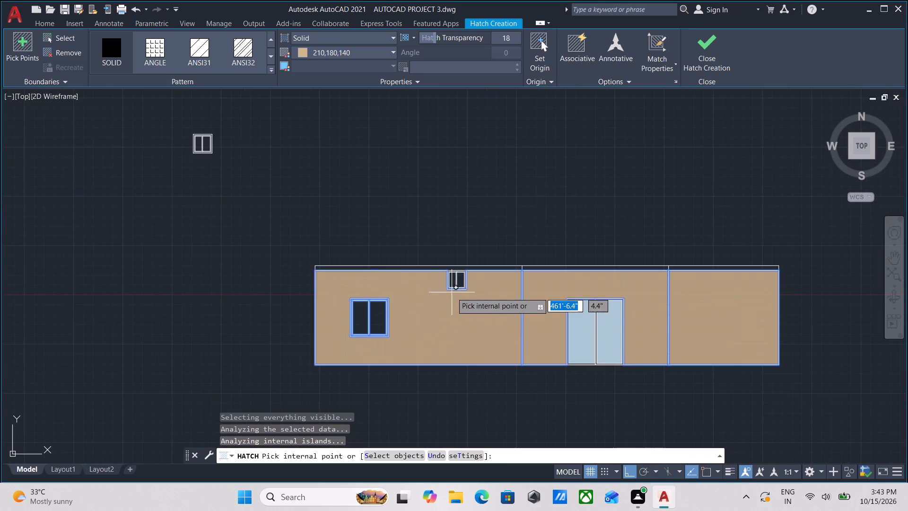
scroll(341, 203, down, 1)
middle_drag(341, 203, 359, 262)
scroll(408, 206, down, 1)
middle_drag(410, 206, 456, 198)
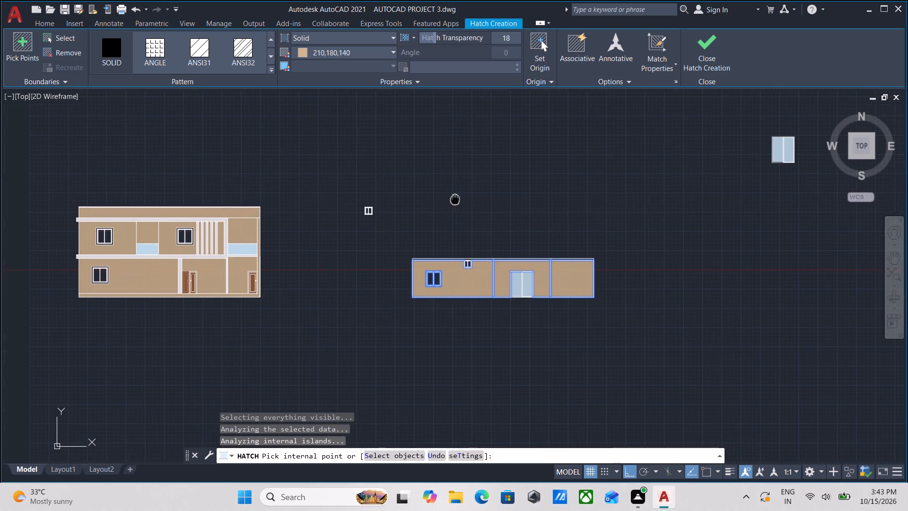
middle_drag(456, 198, 459, 197)
middle_drag(459, 197, 428, 308)
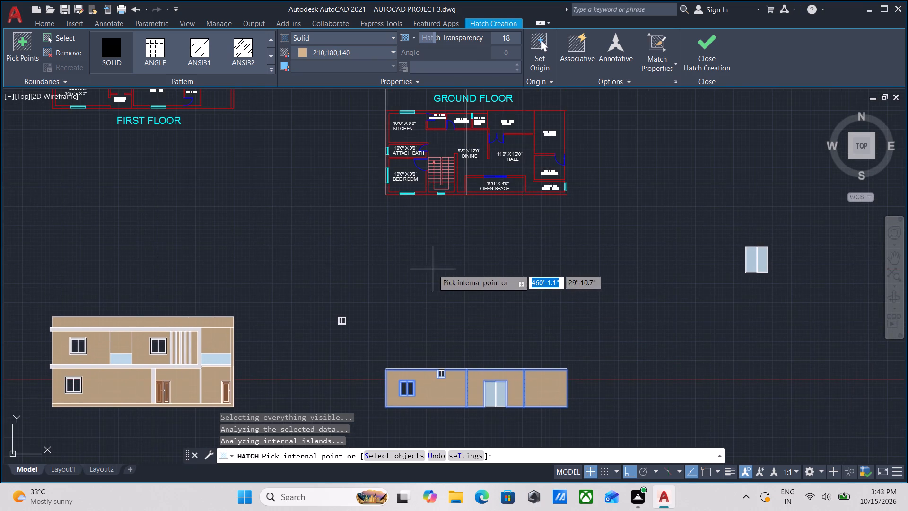
scroll(433, 268, down, 1)
middle_drag(433, 273, 438, 301)
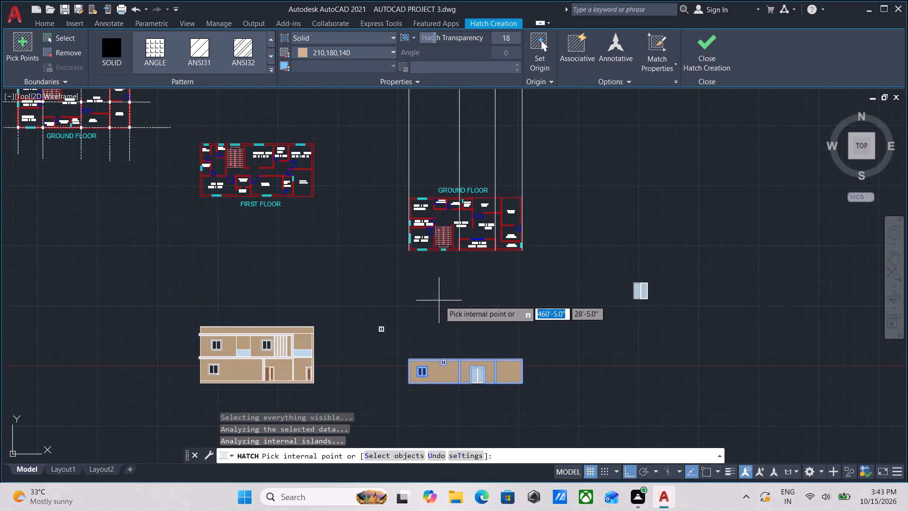
middle_drag(442, 302, 473, 390)
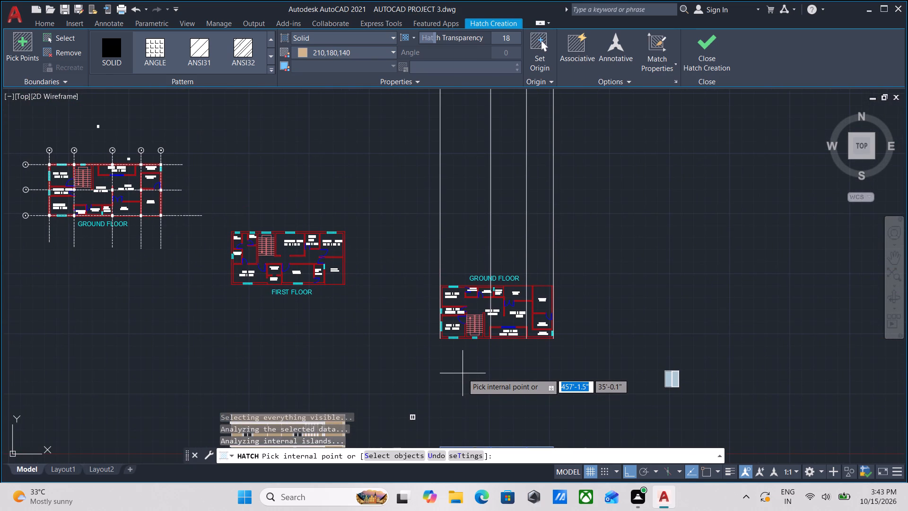
middle_drag(463, 372, 485, 231)
scroll(495, 281, up, 1)
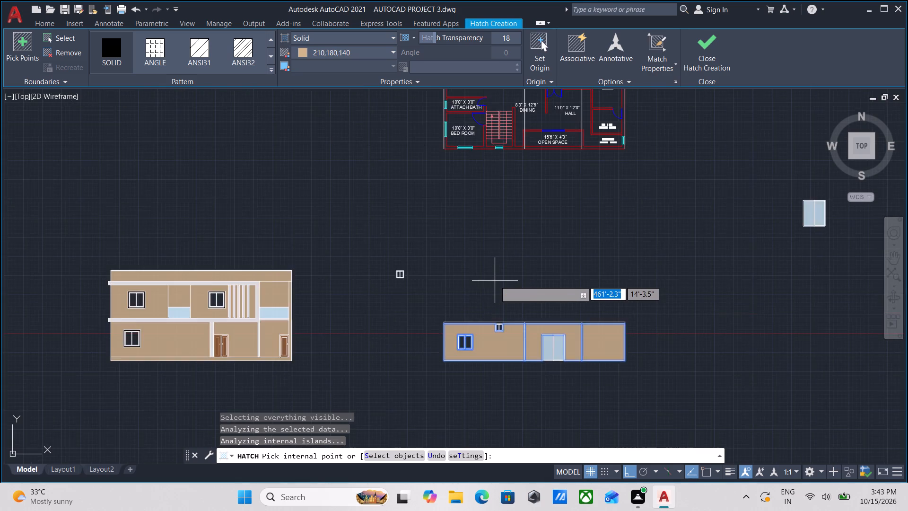
scroll(495, 281, up, 3)
scroll(498, 284, down, 1)
middle_drag(498, 279, 503, 140)
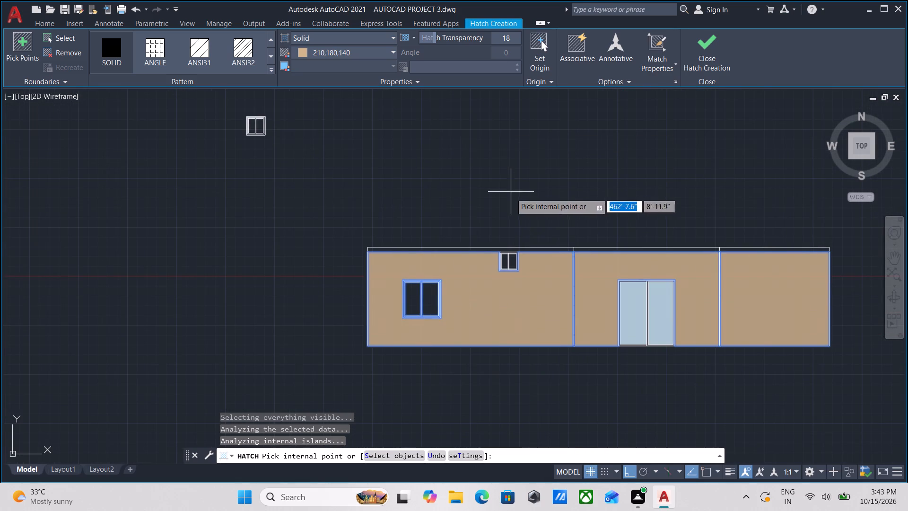
middle_drag(472, 186, 458, 144)
scroll(457, 144, down, 1)
middle_drag(534, 172, 529, 213)
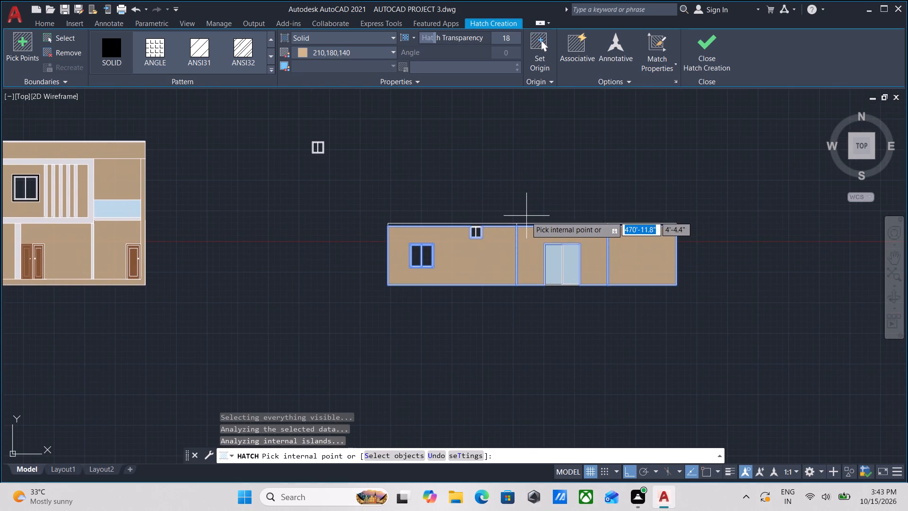
key(Escape)
Hatch the three segments of the slab band above the rear elevation's walls with solid white, 255,255,255.
scroll(479, 211, up, 1)
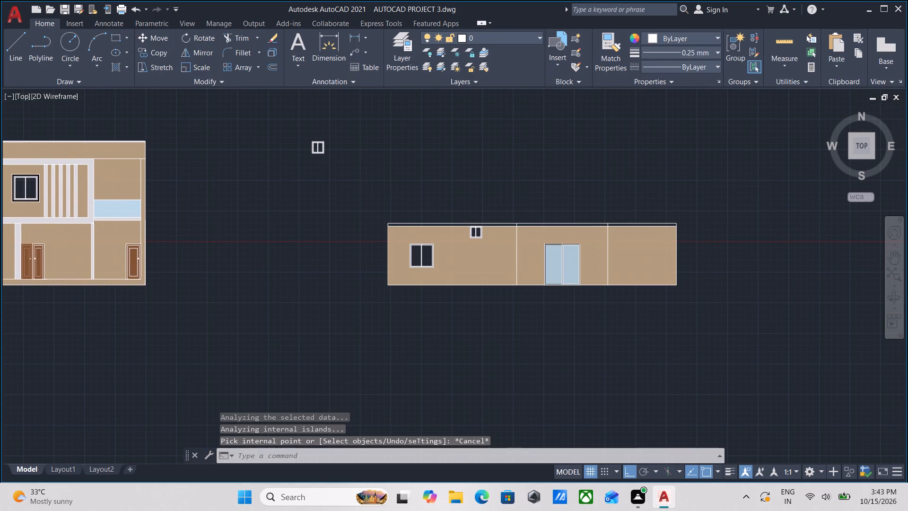
key(h)
key(Return)
scroll(479, 211, down, 1)
scroll(468, 218, up, 2)
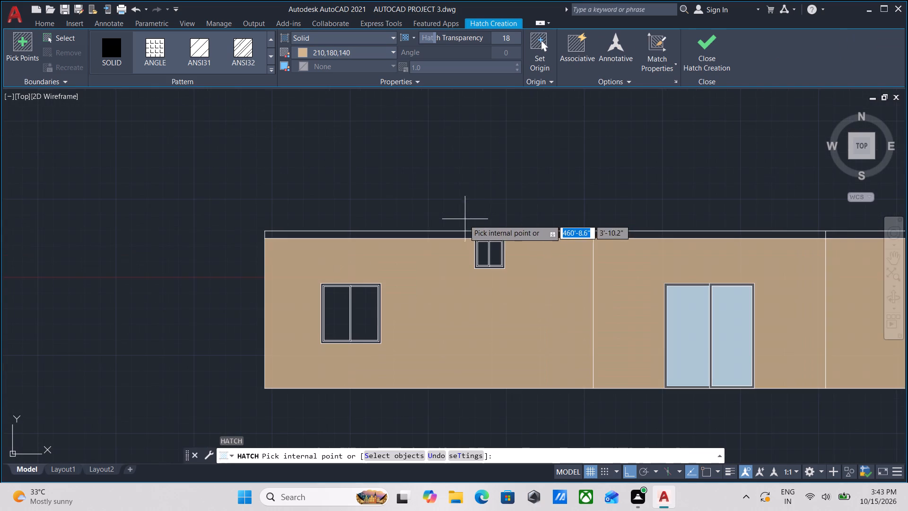
click(301, 54)
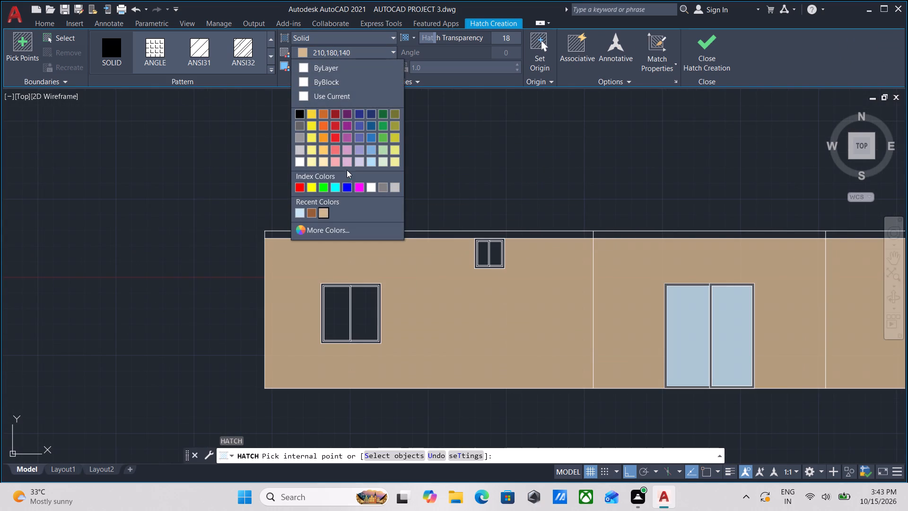
click(297, 166)
click(346, 232)
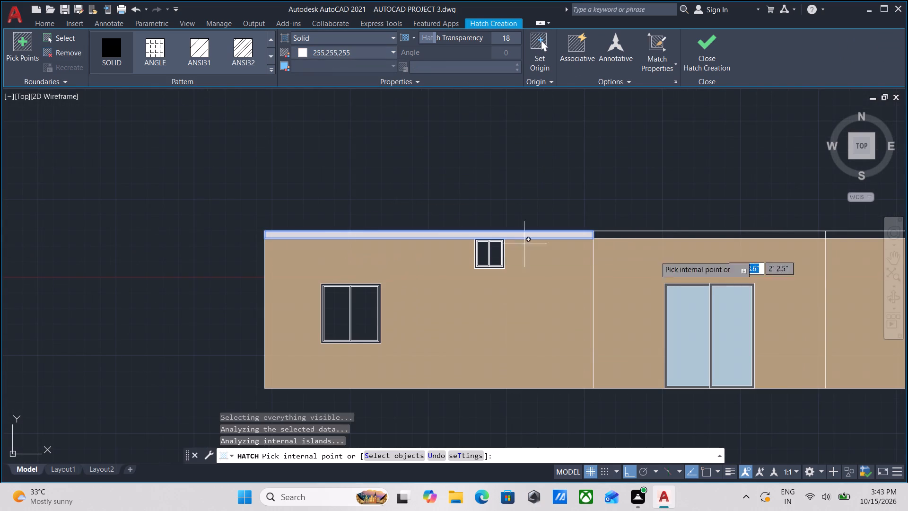
middle_drag(679, 252, 528, 280)
click(537, 261)
middle_drag(530, 264, 498, 273)
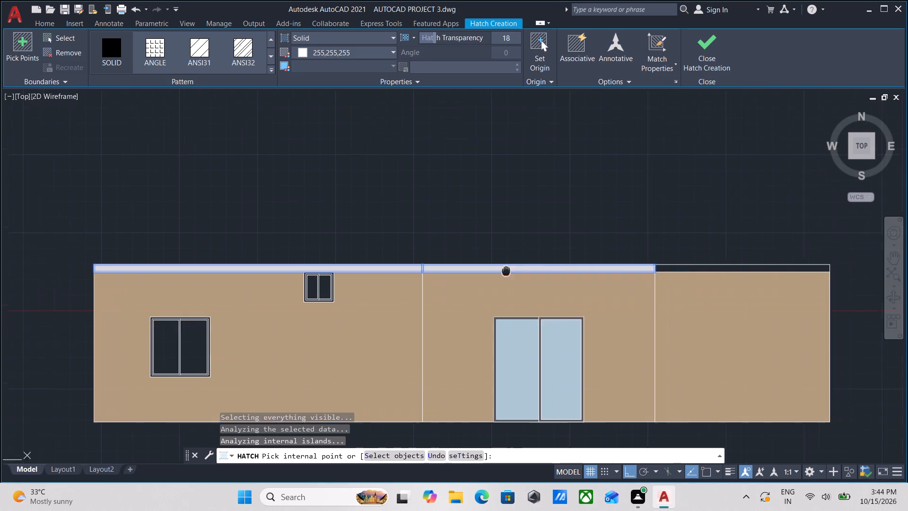
middle_drag(498, 273, 432, 279)
click(604, 276)
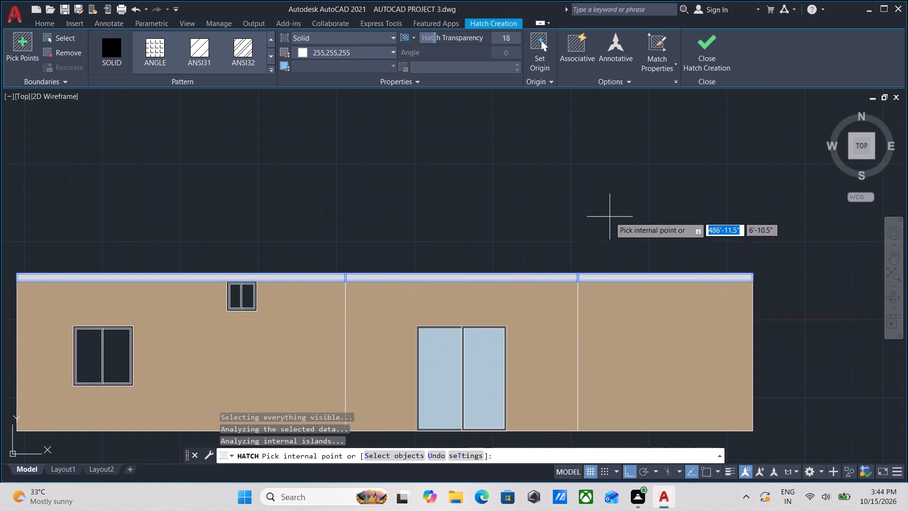
scroll(610, 217, down, 1)
middle_drag(610, 217, 609, 271)
click(707, 53)
Examine the rear elevation's base and sliding door and compare its ground level with the front elevation's.
scroll(513, 217, down, 1)
middle_drag(513, 217, 480, 275)
middle_drag(354, 232, 364, 207)
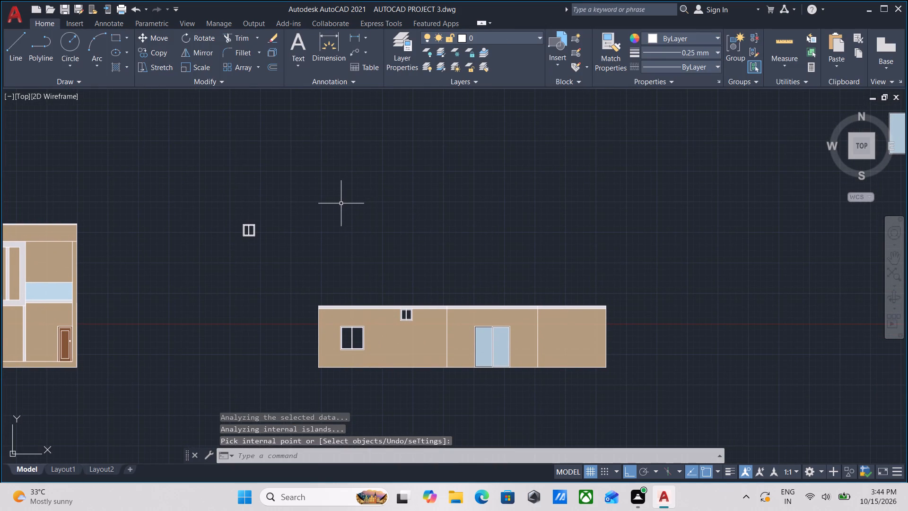
scroll(498, 391, up, 3)
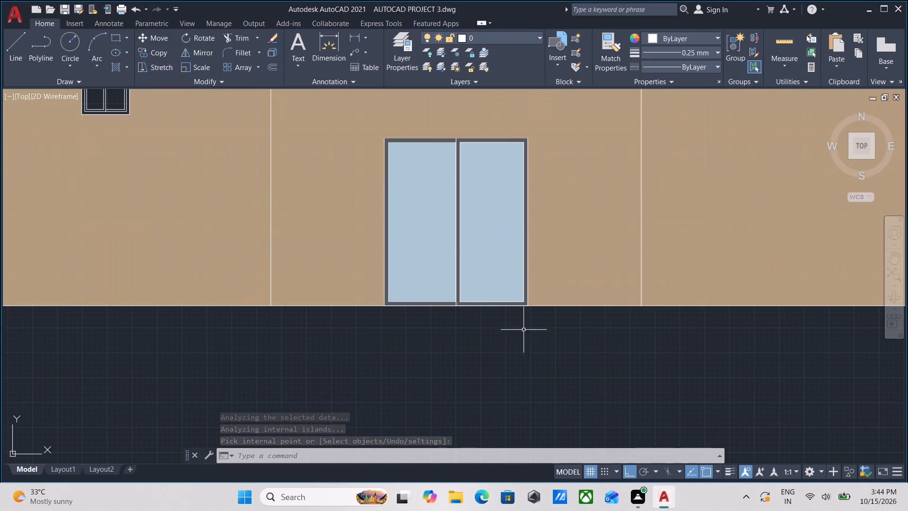
scroll(504, 327, down, 2)
middle_drag(504, 327, 472, 405)
scroll(414, 255, down, 1)
middle_drag(414, 255, 524, 240)
middle_drag(410, 247, 544, 234)
scroll(554, 314, up, 1)
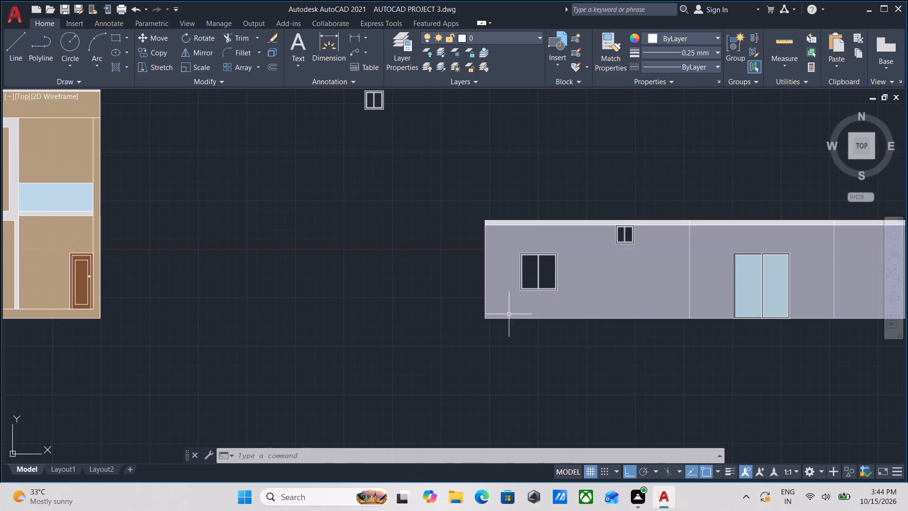
Offset the rear elevation's ground line 1' downward to form the plinth's bottom edge.
scroll(498, 314, down, 1)
middle_drag(498, 314, 414, 320)
scroll(409, 334, up, 2)
middle_drag(421, 321, 359, 344)
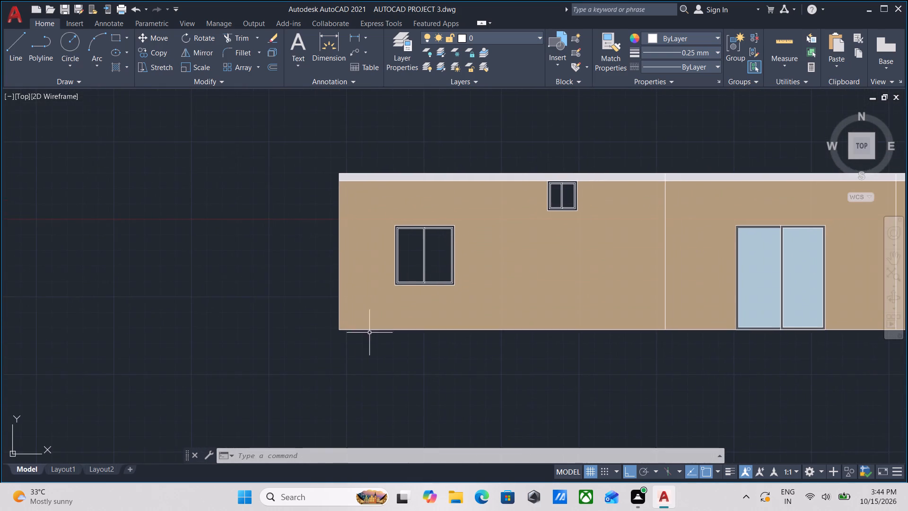
middle_drag(376, 329, 332, 327)
click(361, 326)
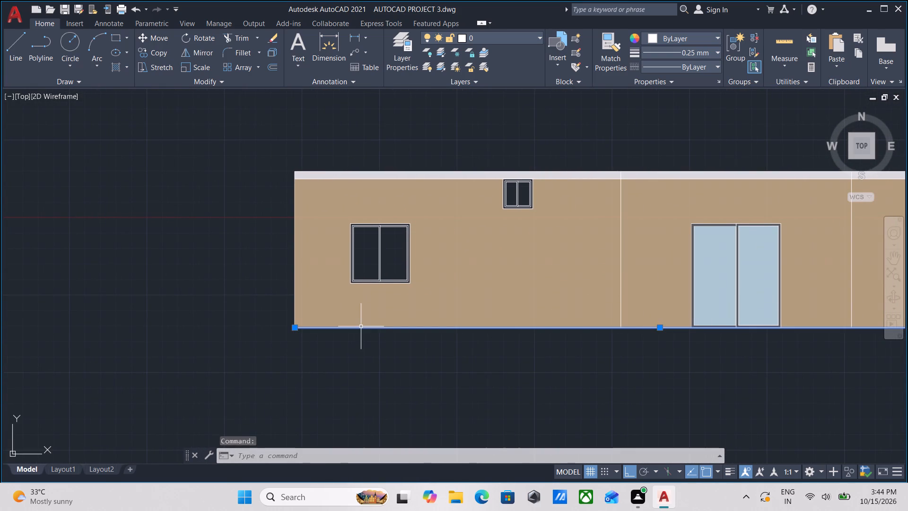
middle_drag(347, 336, 321, 344)
key(o)
key(Return)
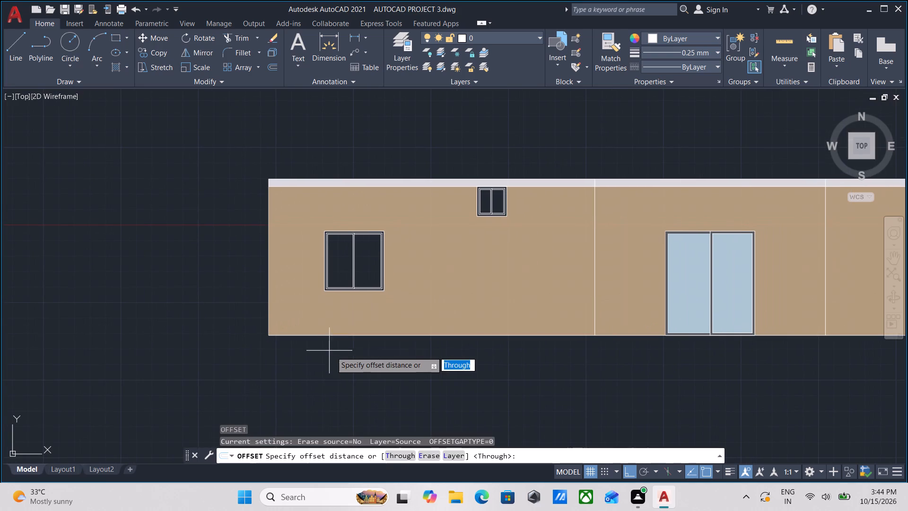
click(341, 334)
click(341, 358)
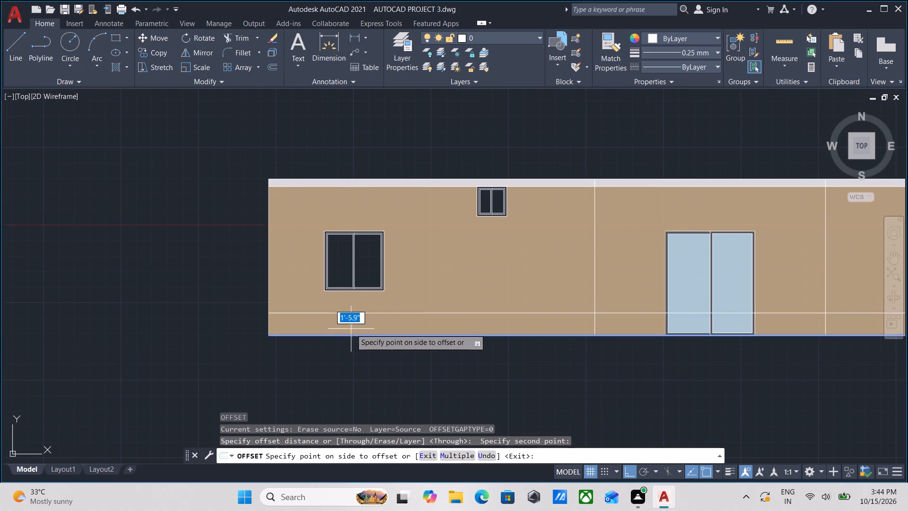
text(1')
key(Return)
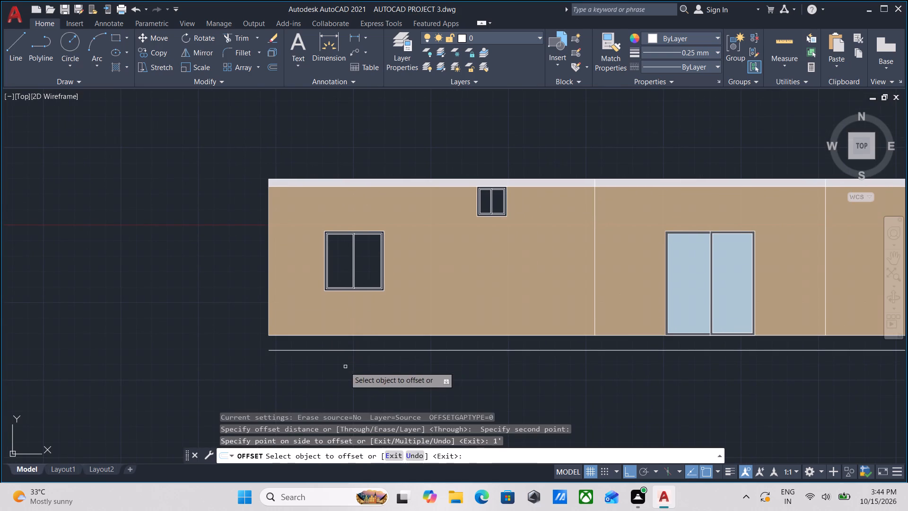
key(Escape)
Draw short vertical lines closing both ends of the plinth strip between the offset line and the ground line.
key(l)
key(Return)
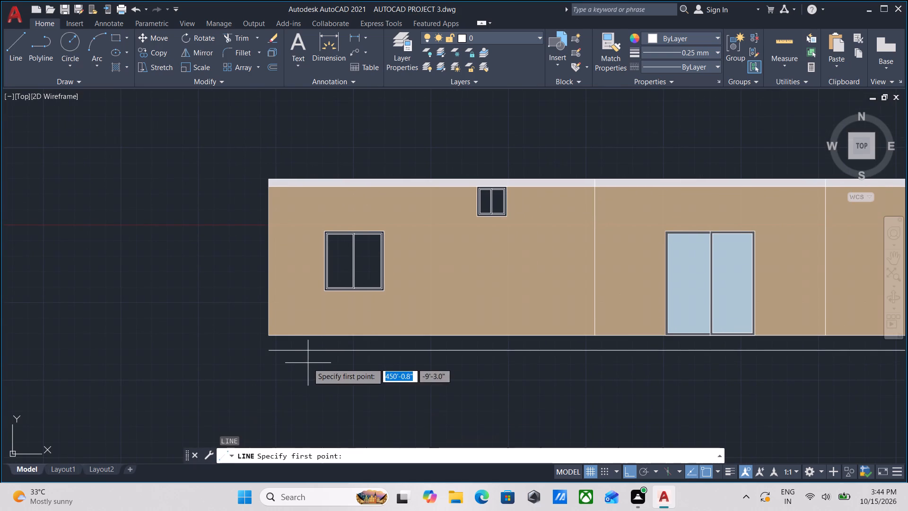
scroll(277, 355, up, 2)
click(256, 343)
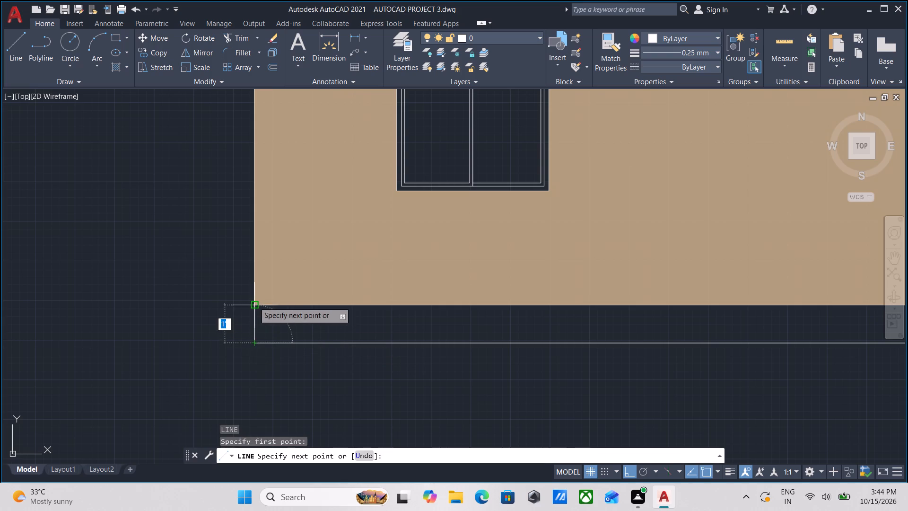
click(254, 302)
scroll(254, 302, down, 1)
key(Escape)
scroll(317, 312, down, 2)
middle_drag(299, 314, 147, 311)
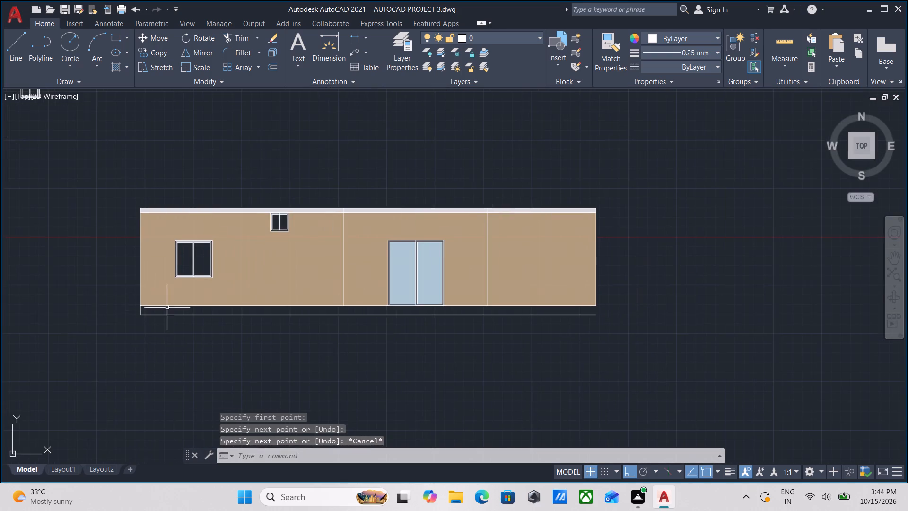
middle_drag(488, 339, 417, 357)
key(l)
key(Return)
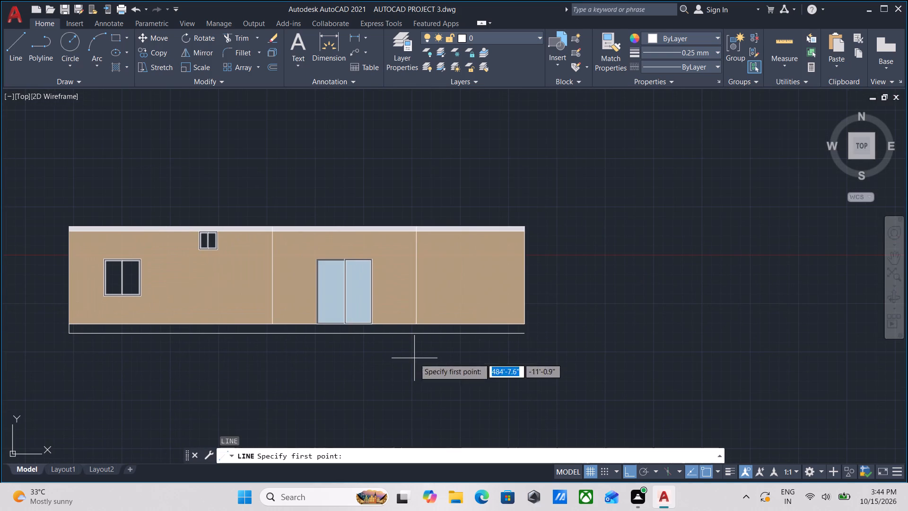
scroll(514, 334, up, 1)
click(533, 335)
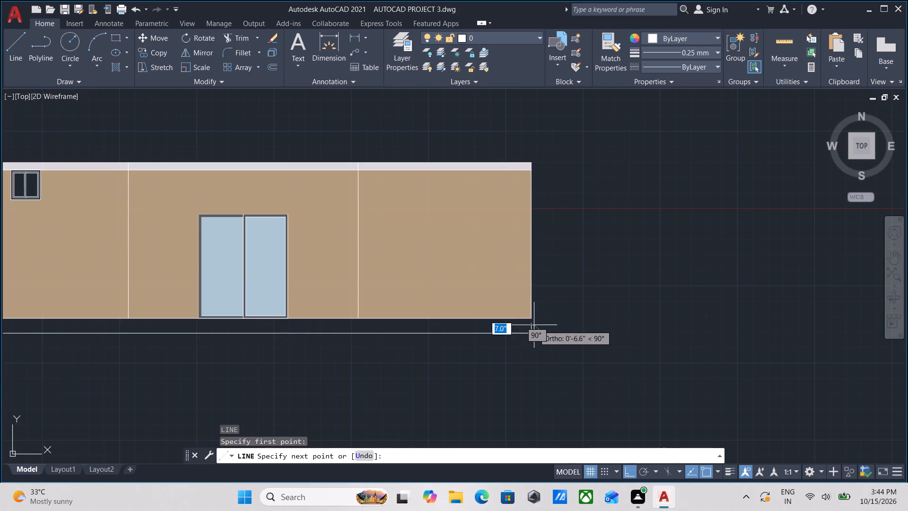
click(534, 320)
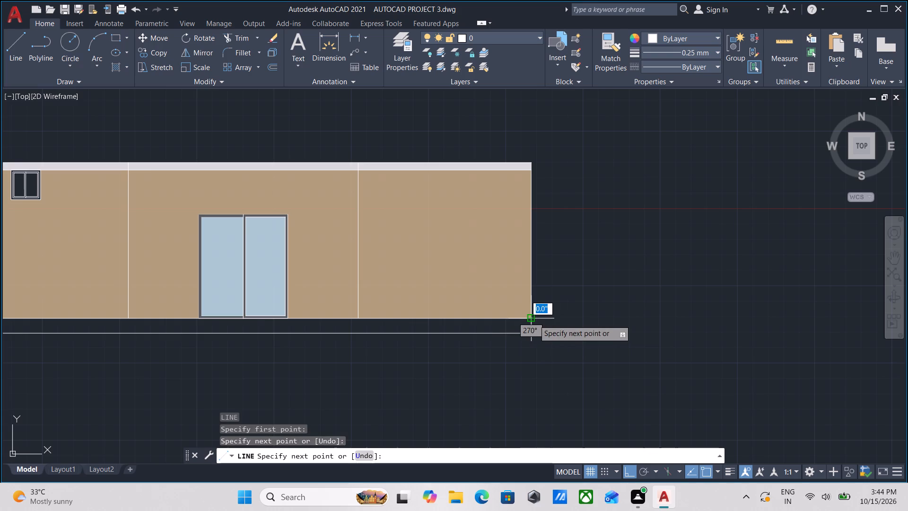
key(Escape)
Hatch the plinth strip below the rear elevation with solid colour 210,180,140.
scroll(416, 347, down, 1)
middle_drag(416, 347, 516, 366)
text(h')
scroll(413, 357, up, 1)
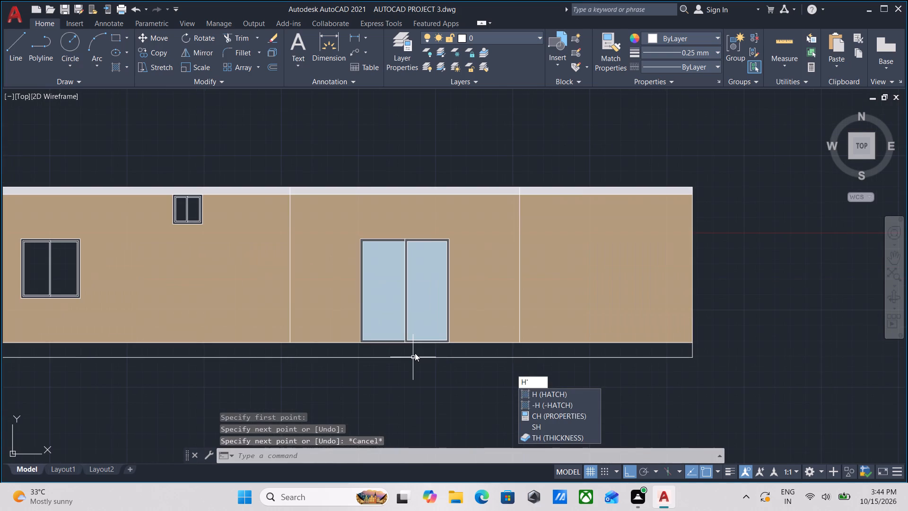
key(BackSpace)
key(Return)
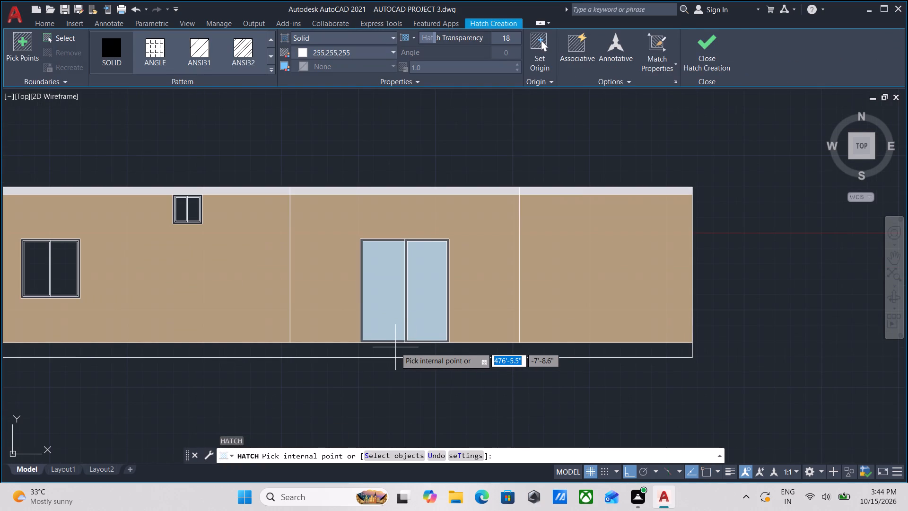
click(306, 52)
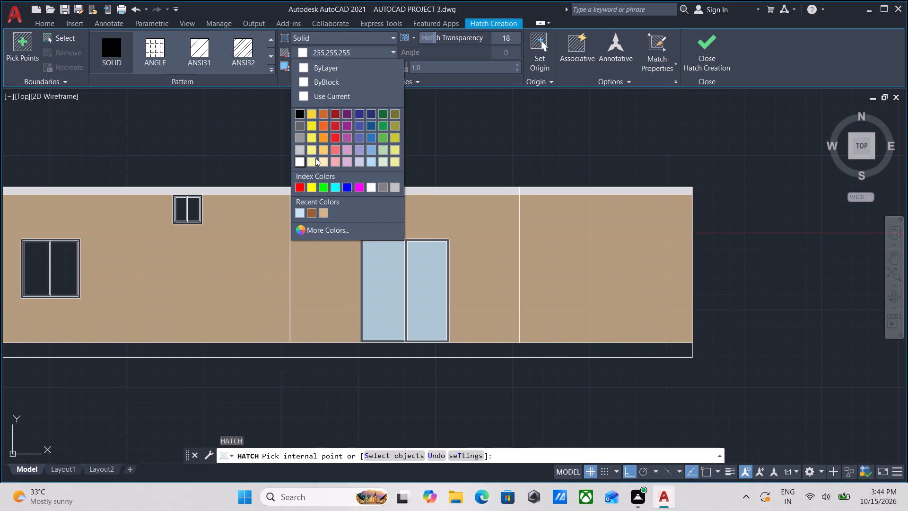
click(322, 214)
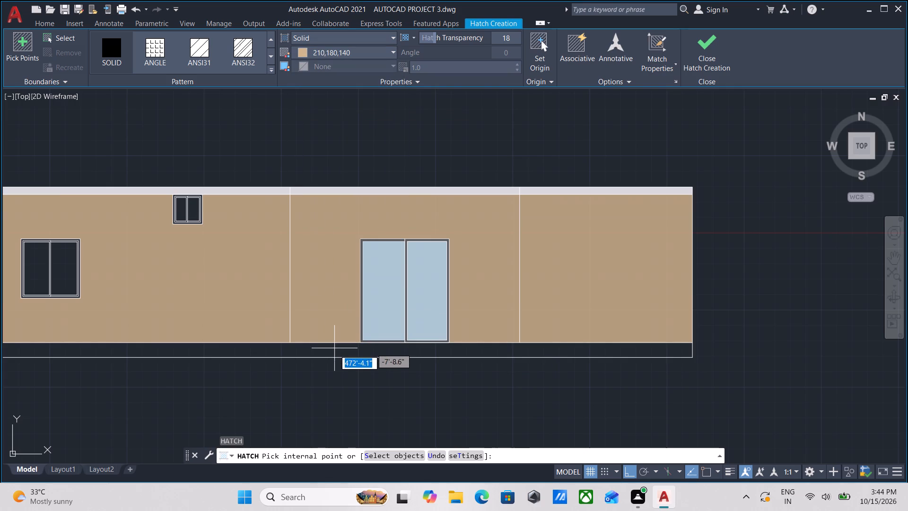
click(334, 351)
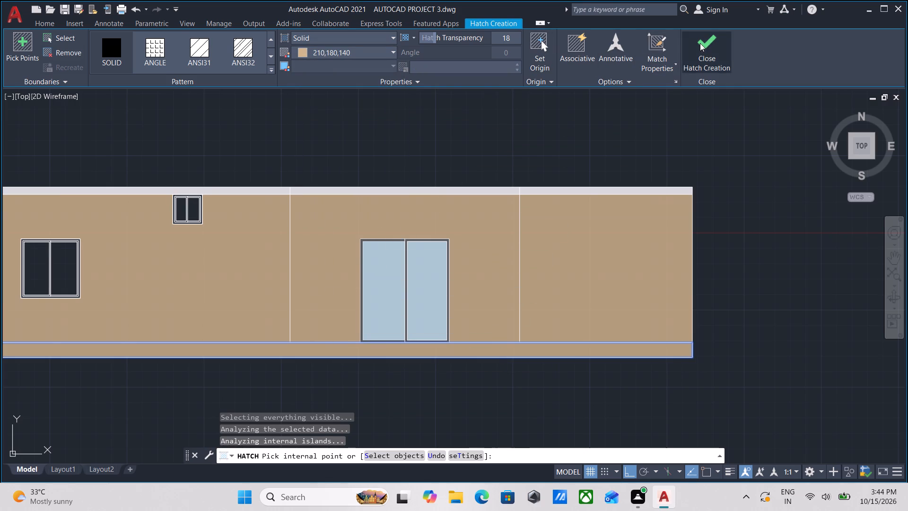
click(700, 43)
Erase the stray small window block lying between the front and rear elevations.
scroll(480, 169, down, 2)
middle_drag(476, 169, 470, 247)
middle_drag(419, 189, 425, 238)
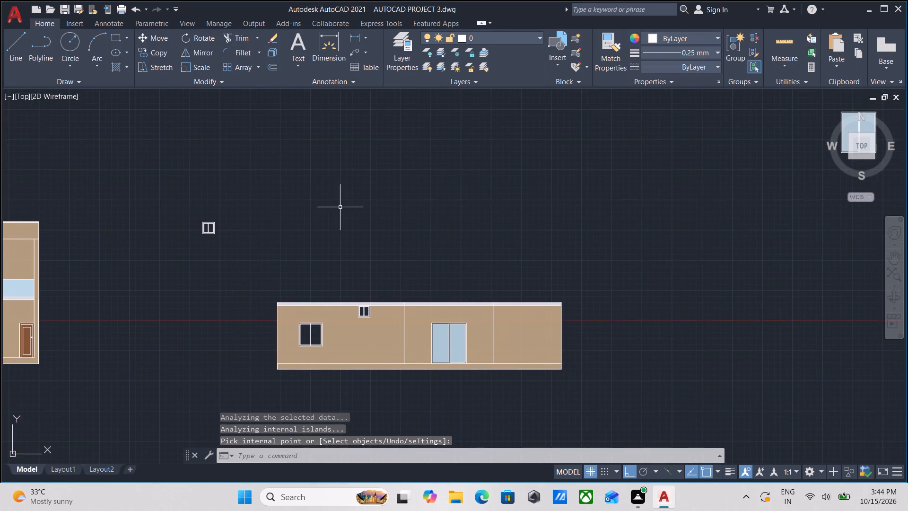
middle_drag(340, 207, 405, 203)
drag(295, 182, 253, 233)
click(245, 245)
right_click(246, 244)
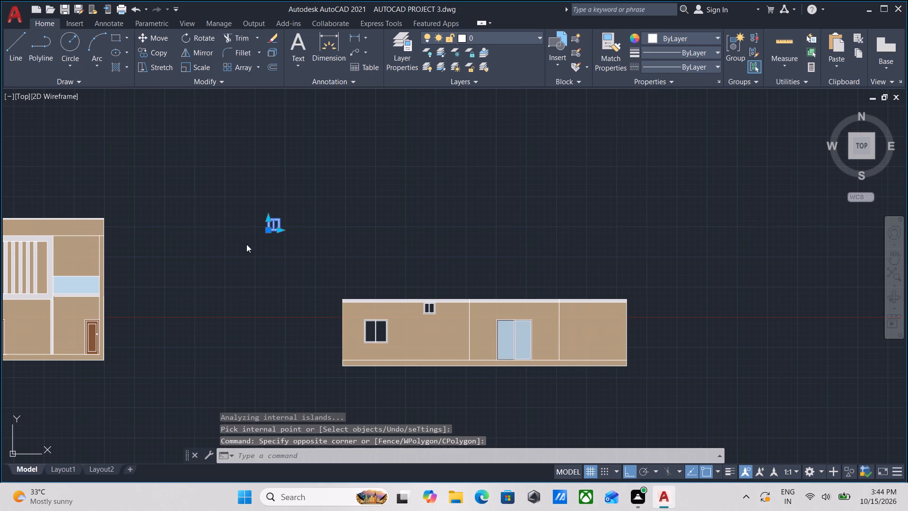
click(290, 260)
Erase the ground floor plan above the rear elevation together with its vertical projection lines.
scroll(335, 208, down, 2)
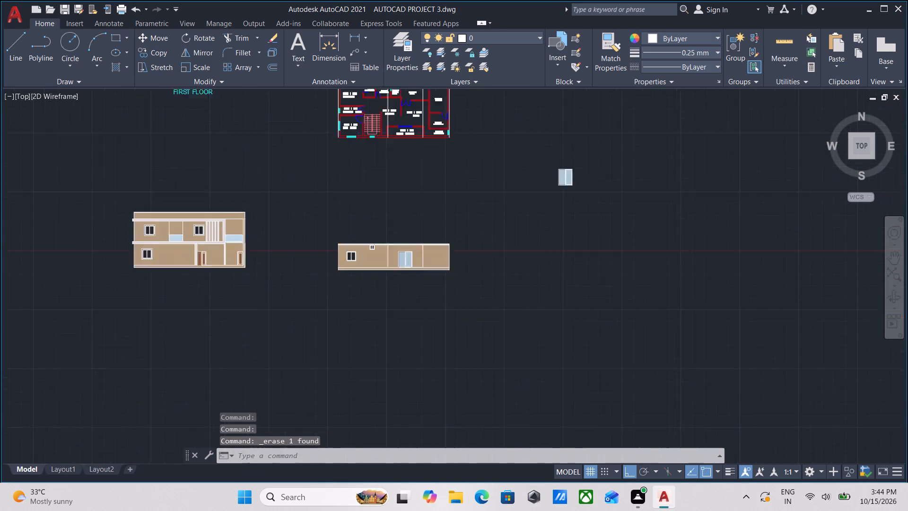
scroll(335, 208, down, 1)
middle_drag(336, 209, 334, 276)
click(417, 253)
click(327, 168)
right_click(327, 168)
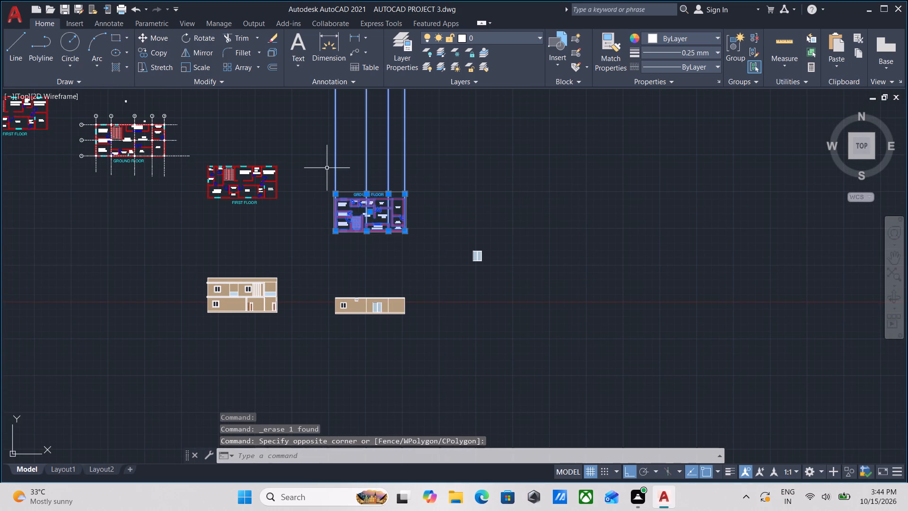
click(382, 232)
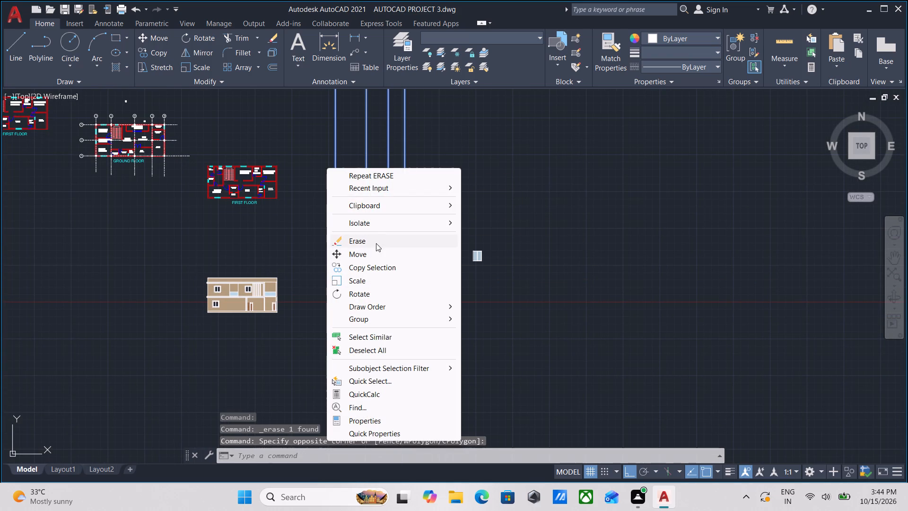
click(367, 241)
Copy the first floor plan beside the ungridded ground floor plan, by its lower-right corner, to above the rear elevation.
middle_drag(336, 229, 383, 265)
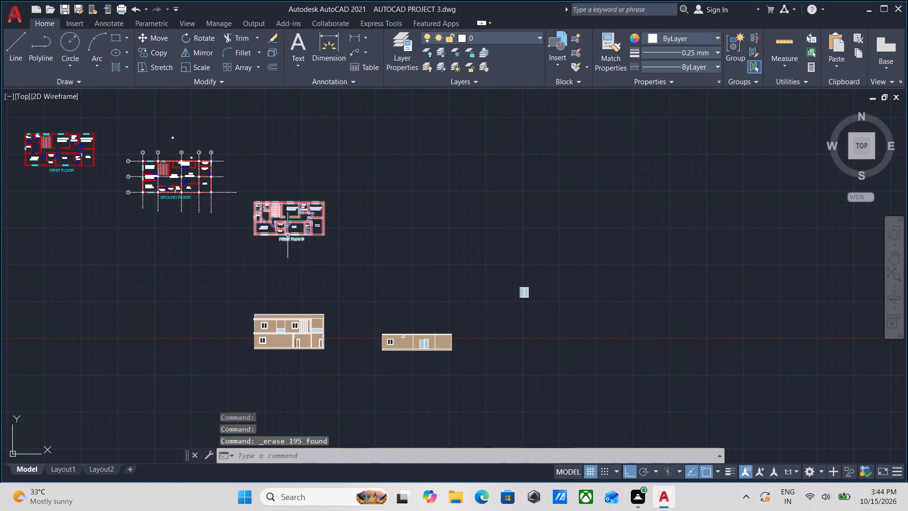
middle_drag(288, 235, 364, 229)
scroll(167, 172, up, 2)
scroll(173, 168, down, 1)
middle_drag(179, 179, 241, 298)
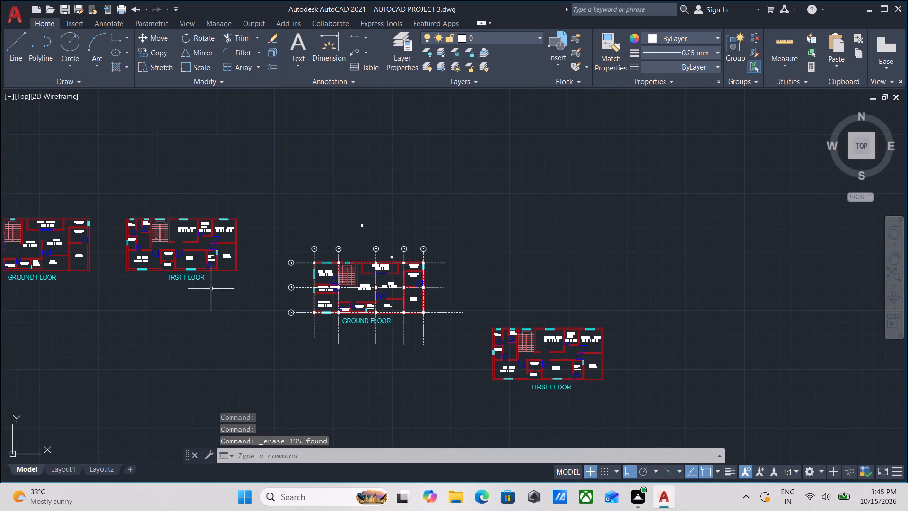
scroll(184, 282, up, 2)
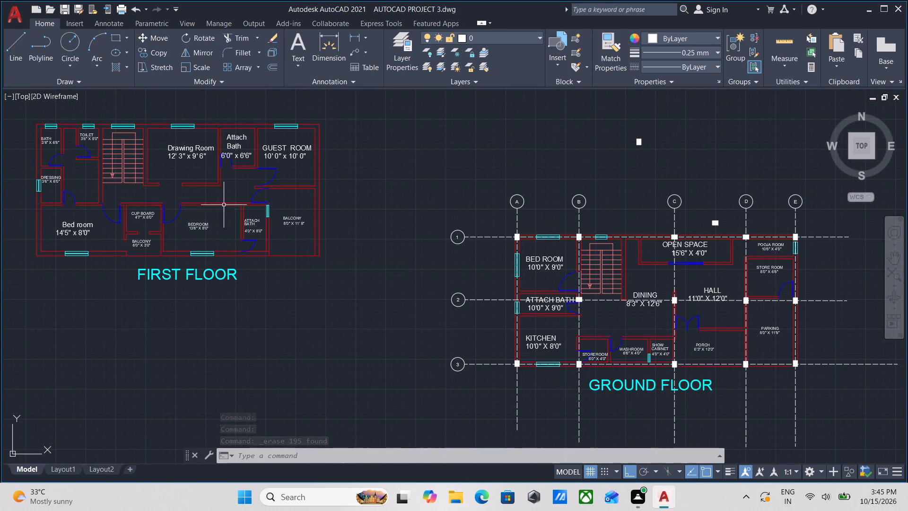
scroll(233, 195, down, 4)
scroll(255, 203, up, 1)
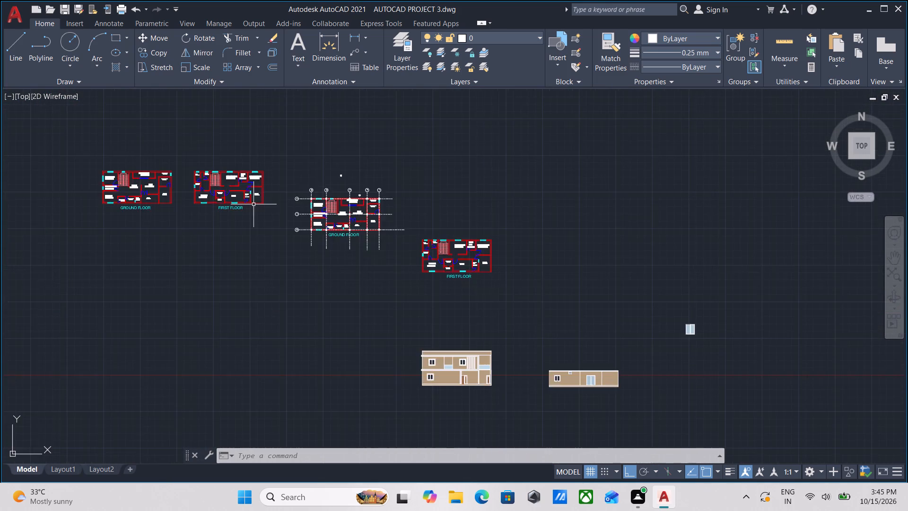
scroll(250, 204, up, 2)
click(306, 226)
middle_drag(209, 137, 250, 189)
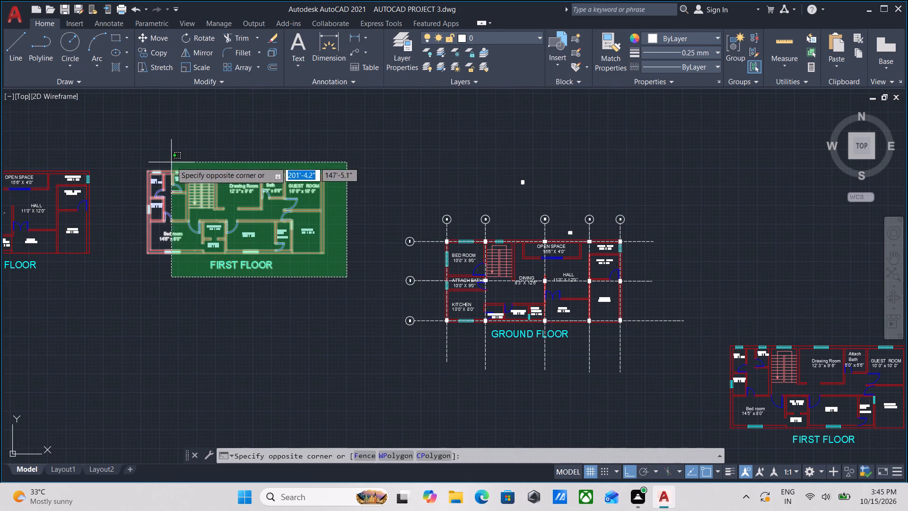
click(133, 147)
middle_drag(218, 162, 168, 177)
text(co)
key(Return)
scroll(218, 238, up, 1)
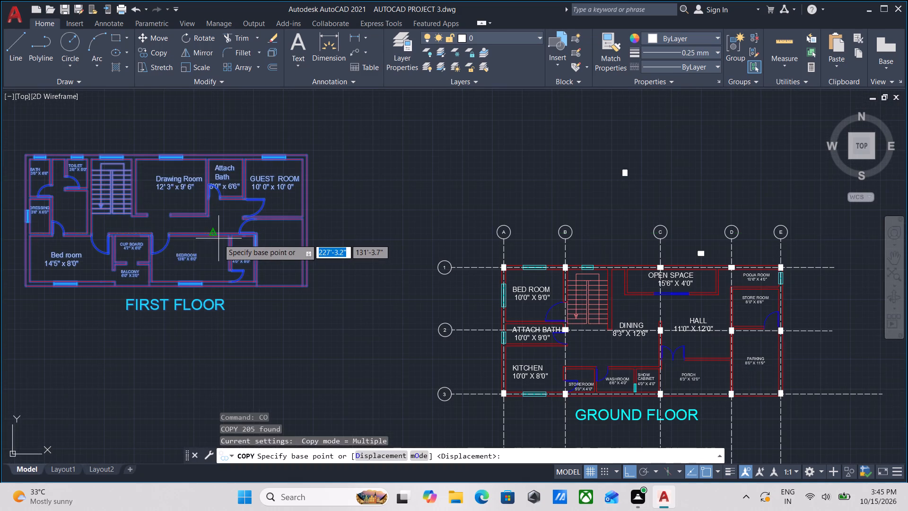
click(306, 284)
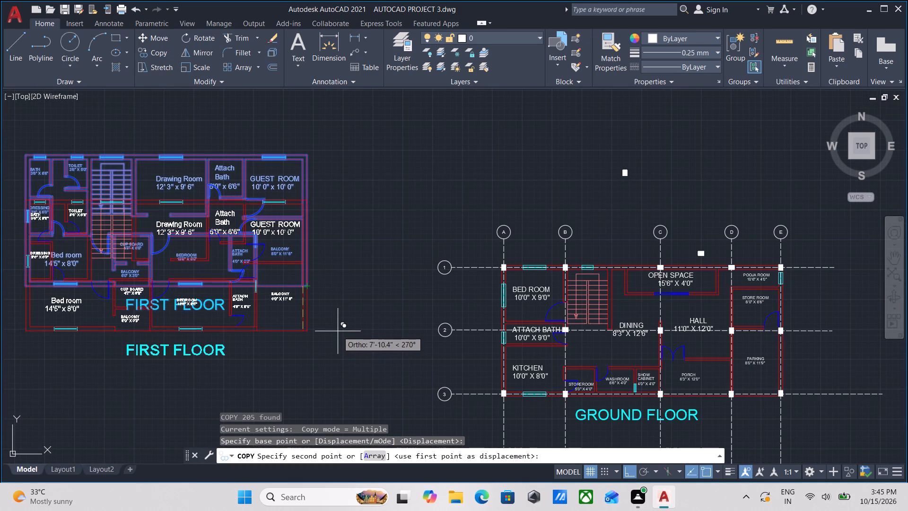
key(F8)
scroll(381, 289, down, 1)
middle_drag(384, 306, 137, 179)
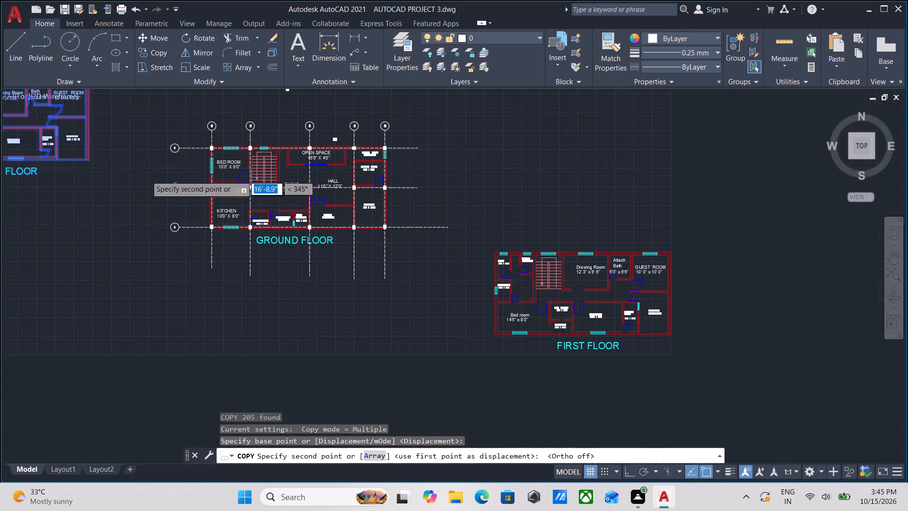
scroll(317, 189, down, 2)
middle_drag(319, 189, 198, 155)
middle_drag(454, 231, 381, 243)
scroll(384, 286, up, 2)
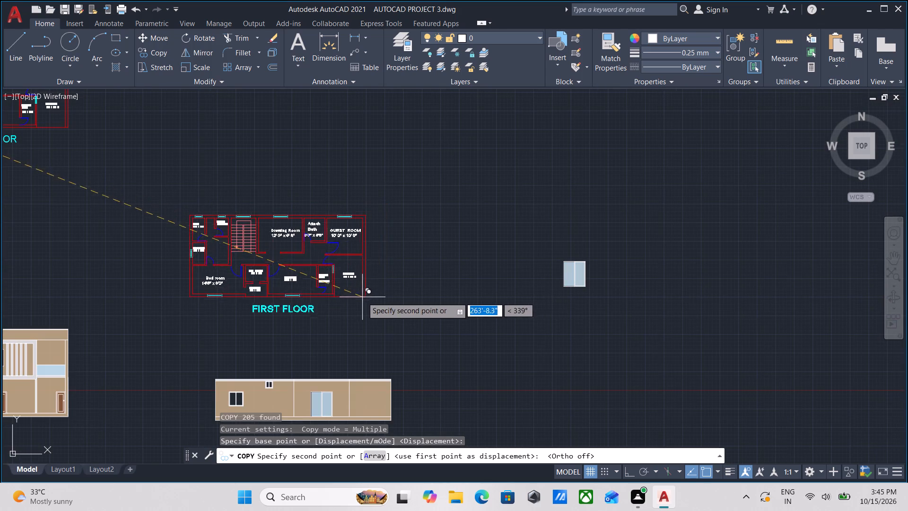
click(390, 278)
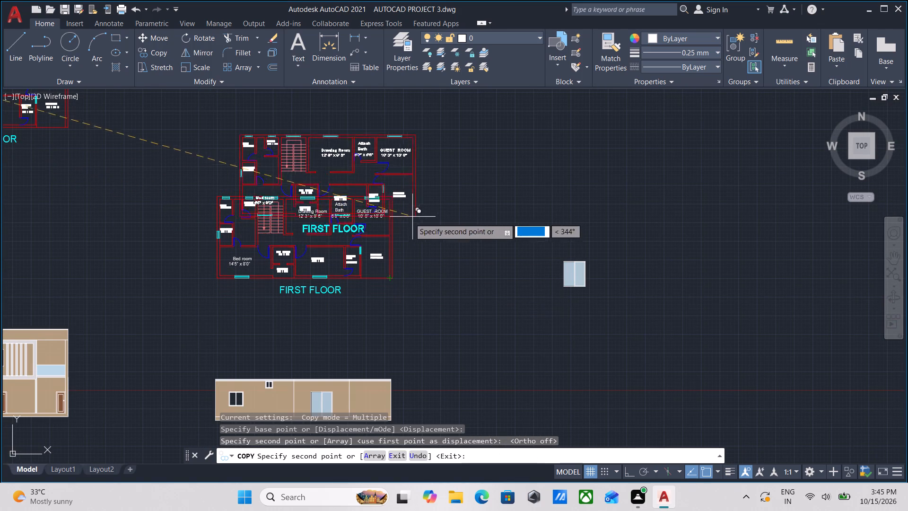
key(Escape)
Draw a vertical construction line through the right end of the rear elevation's slab band, up past the plan.
middle_drag(361, 282, 374, 214)
text(xl)
key(Return)
scroll(396, 318, up, 4)
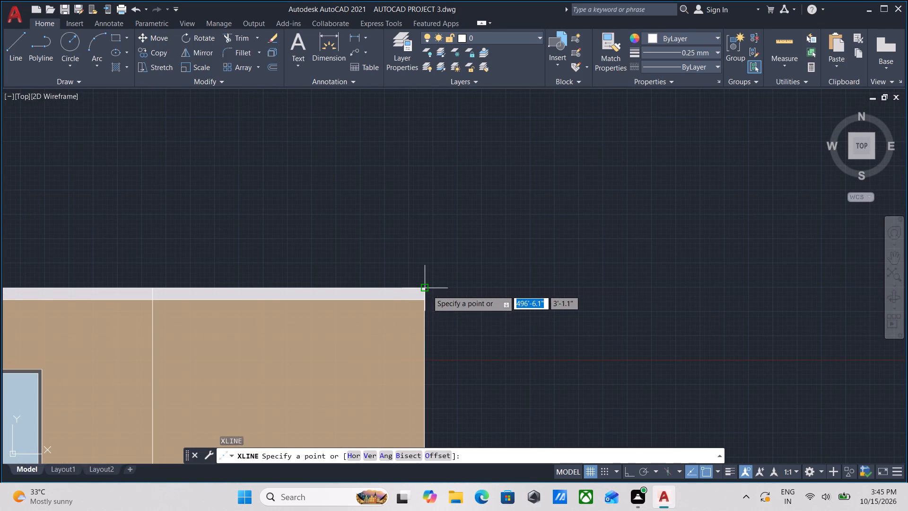
click(427, 290)
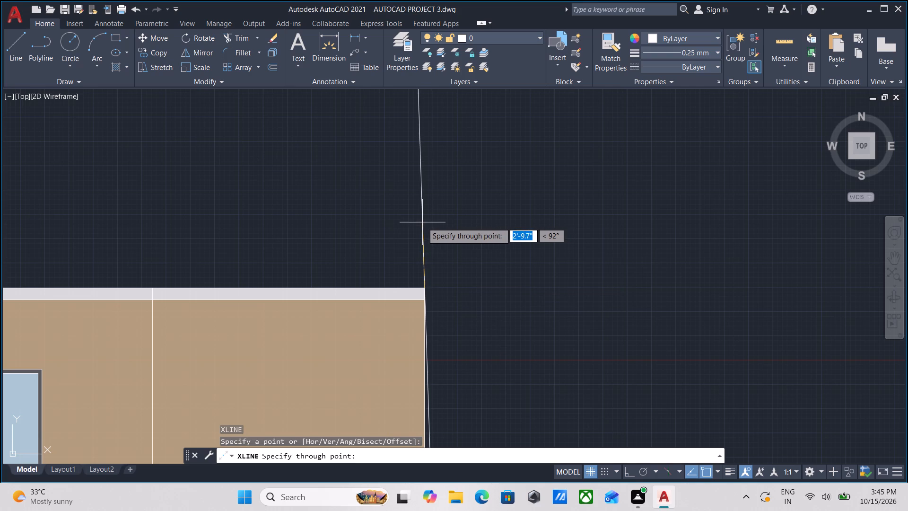
key(F8)
click(422, 186)
scroll(422, 186, down, 2)
middle_drag(422, 188, 451, 291)
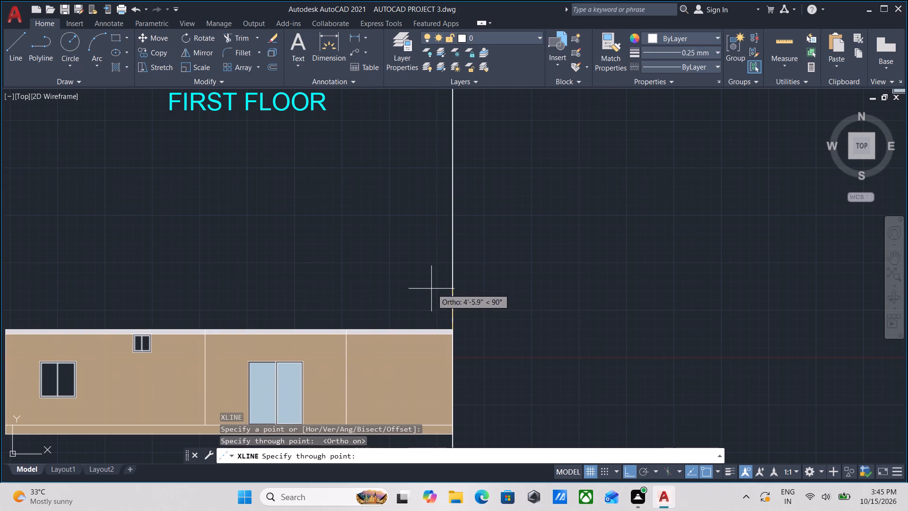
key(Escape)
Draw a vertical construction line through the left end of the rear elevation's slab band.
scroll(425, 285, down, 2)
middle_drag(334, 264, 440, 268)
key(x)
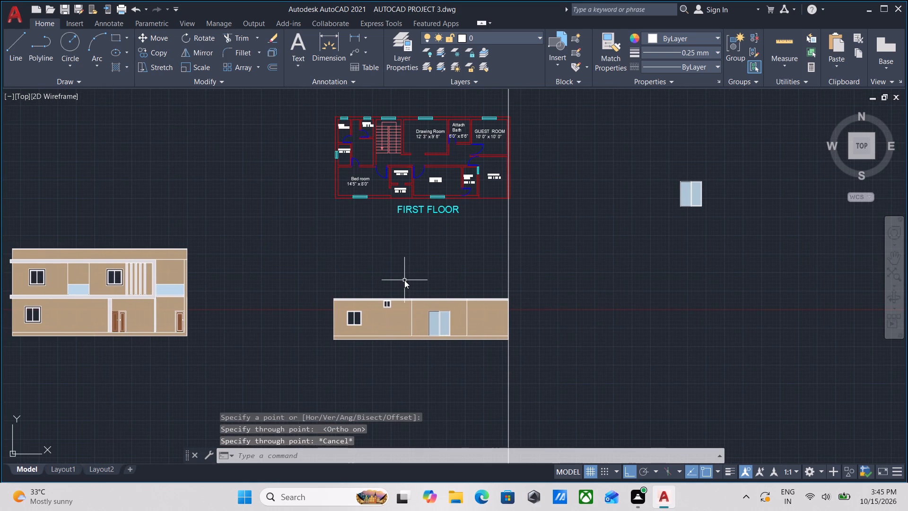
key(l)
key(Return)
scroll(343, 317, up, 3)
scroll(302, 252, up, 1)
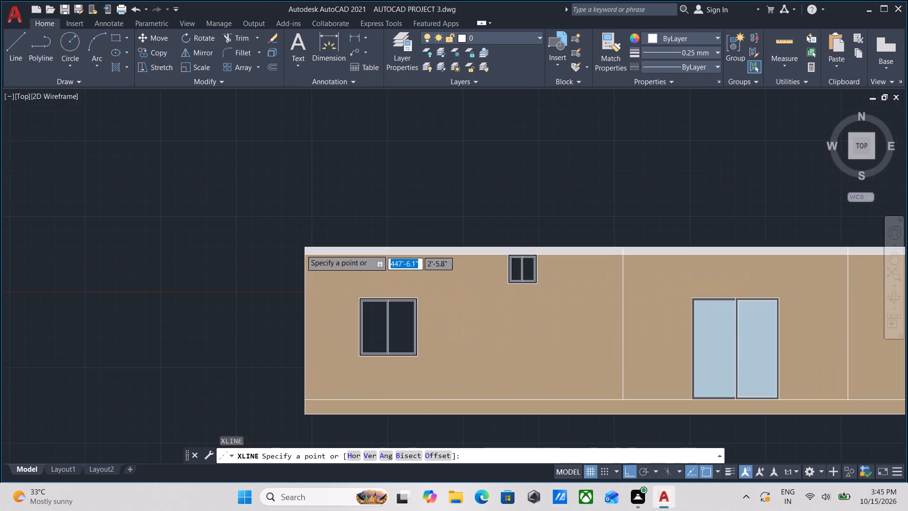
scroll(300, 248, up, 1)
click(307, 248)
scroll(302, 193, down, 1)
middle_drag(302, 193, 306, 295)
scroll(305, 290, down, 3)
click(301, 243)
scroll(301, 243, down, 1)
middle_drag(300, 246, 293, 290)
key(Escape)
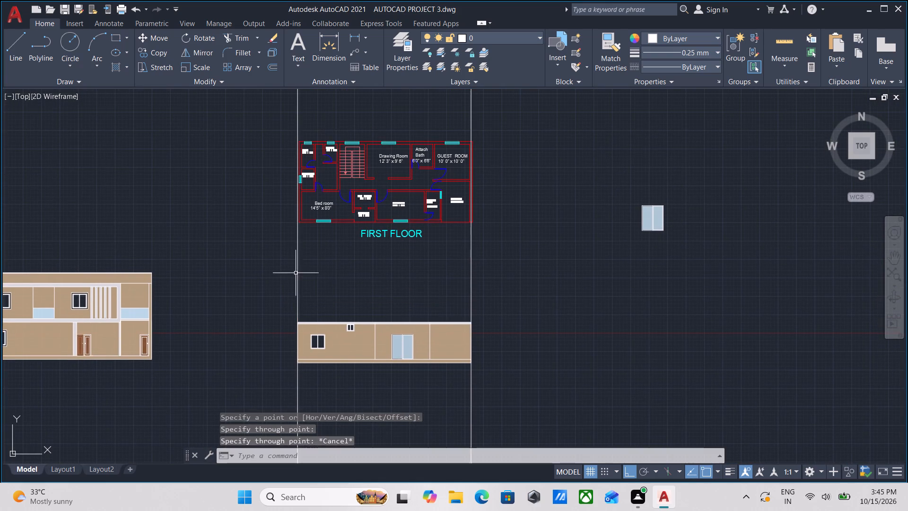
Move the copied first floor plan horizontally so its lower-left outer corner sits on the left construction line.
middle_drag(313, 230, 314, 284)
drag(316, 286, 314, 271)
click(310, 251)
middle_drag(332, 308, 334, 349)
scroll(326, 342, up, 2)
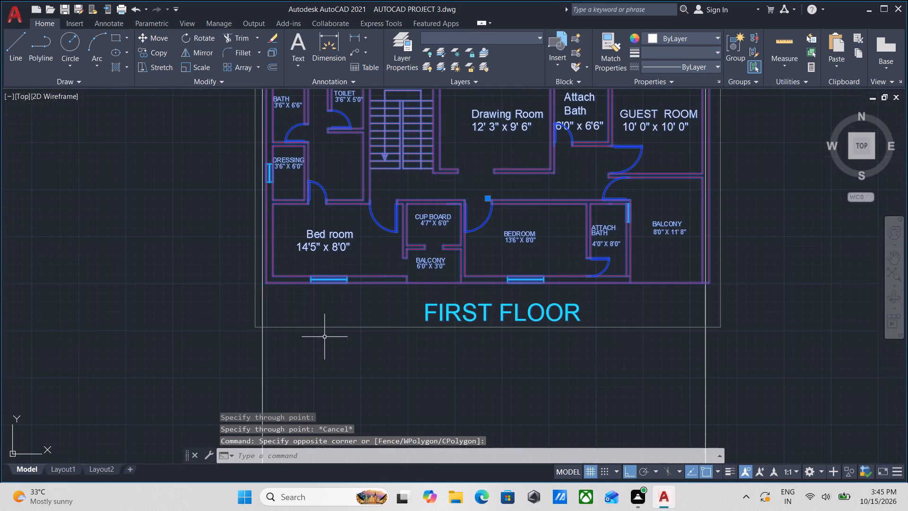
middle_click(324, 337)
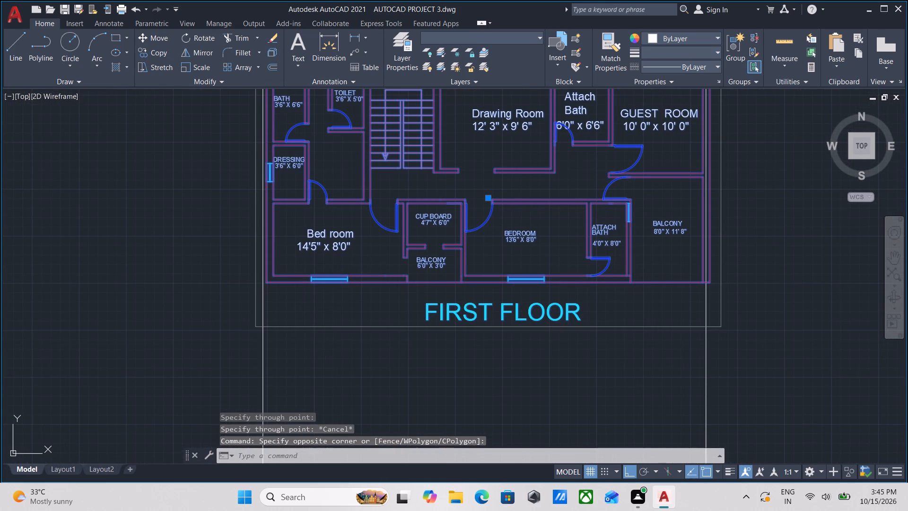
key(m)
key(Return)
scroll(248, 273, up, 1)
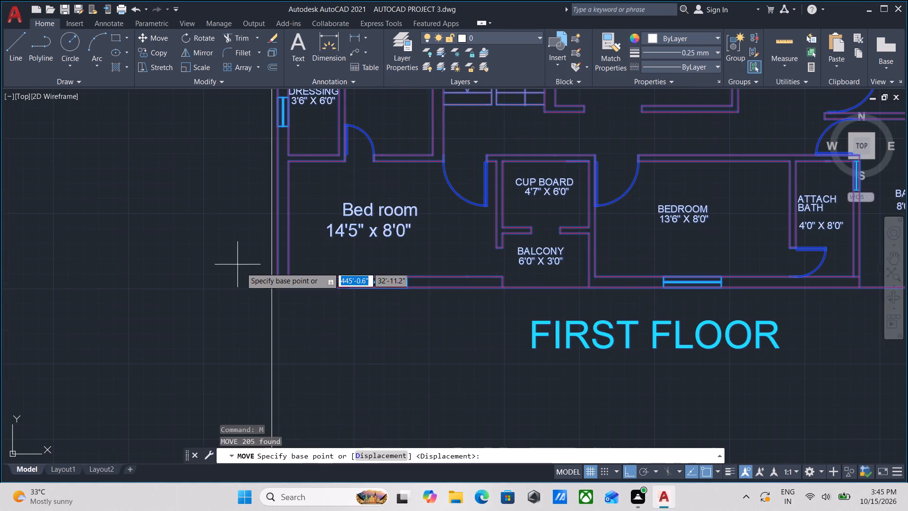
click(279, 287)
click(270, 286)
scroll(288, 281, down, 3)
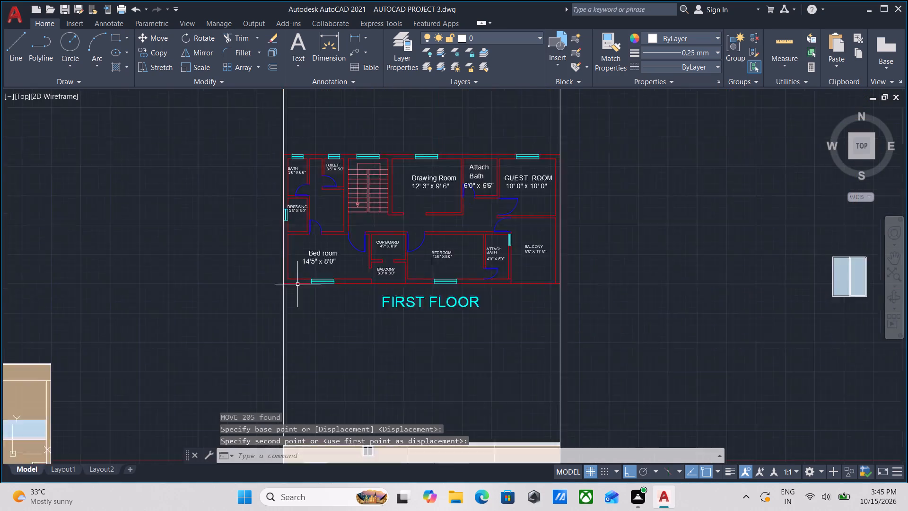
Project a vertical construction line down from the left edge of the 14'5" x 8'0" bedroom's window onto the rear elevation.
middle_drag(314, 298, 323, 246)
middle_drag(313, 282, 324, 258)
middle_drag(324, 257, 330, 303)
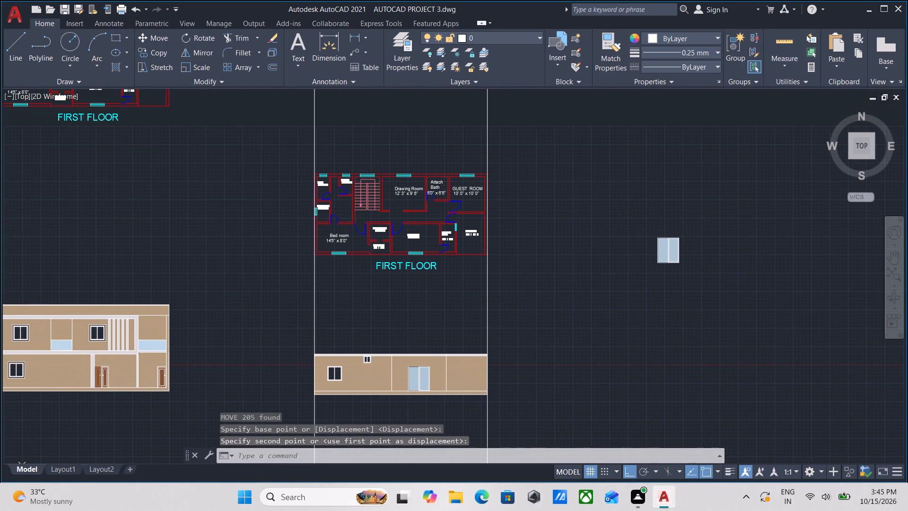
text(xl)
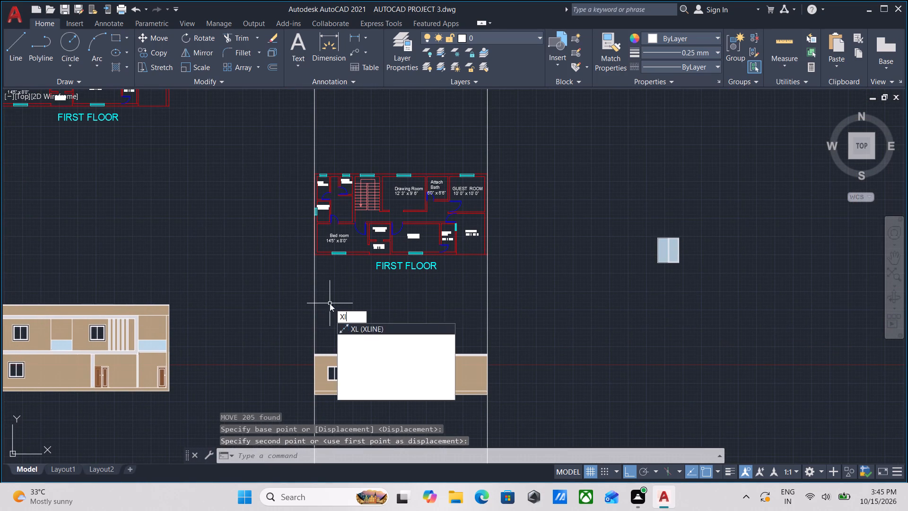
key(Return)
scroll(341, 259, up, 3)
scroll(269, 238, up, 2)
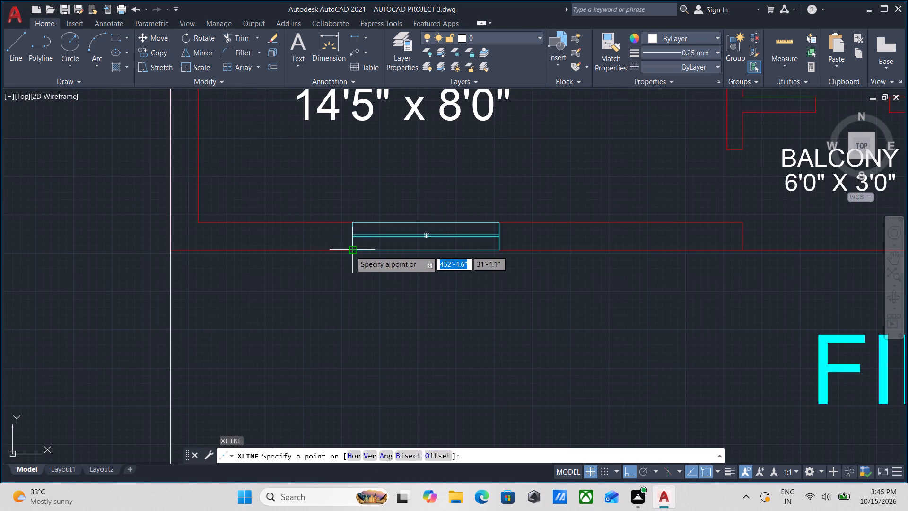
click(350, 251)
scroll(349, 324, down, 1)
middle_drag(349, 324, 362, 244)
click(358, 304)
scroll(358, 304, down, 2)
middle_drag(358, 304, 361, 276)
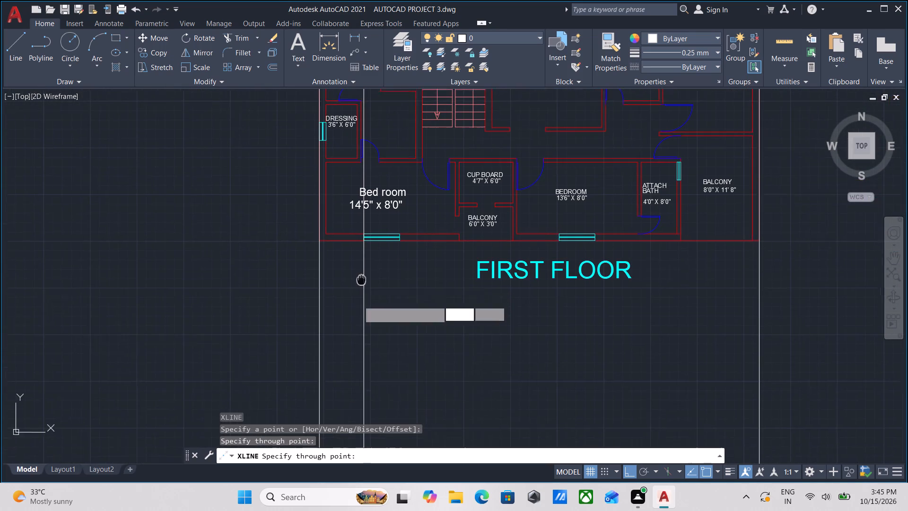
middle_drag(361, 276, 362, 270)
key(Escape)
scroll(404, 272, down, 1)
middle_drag(404, 272, 400, 236)
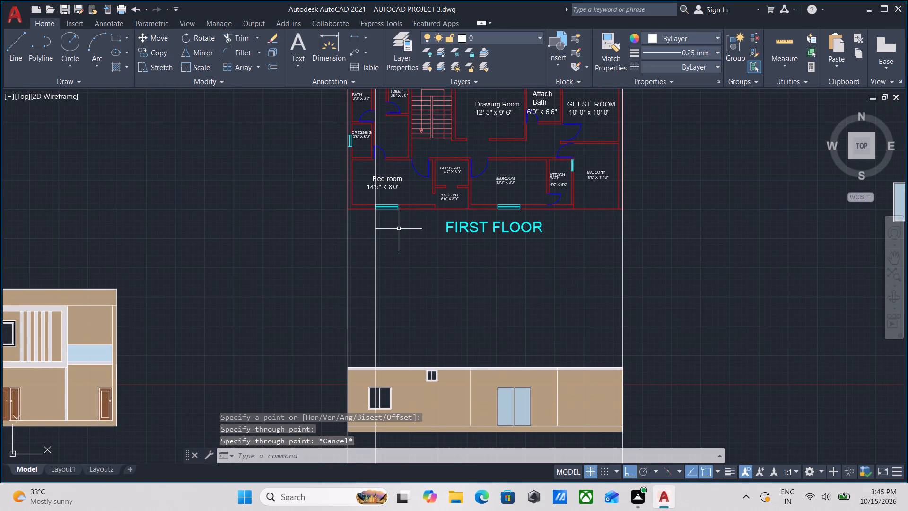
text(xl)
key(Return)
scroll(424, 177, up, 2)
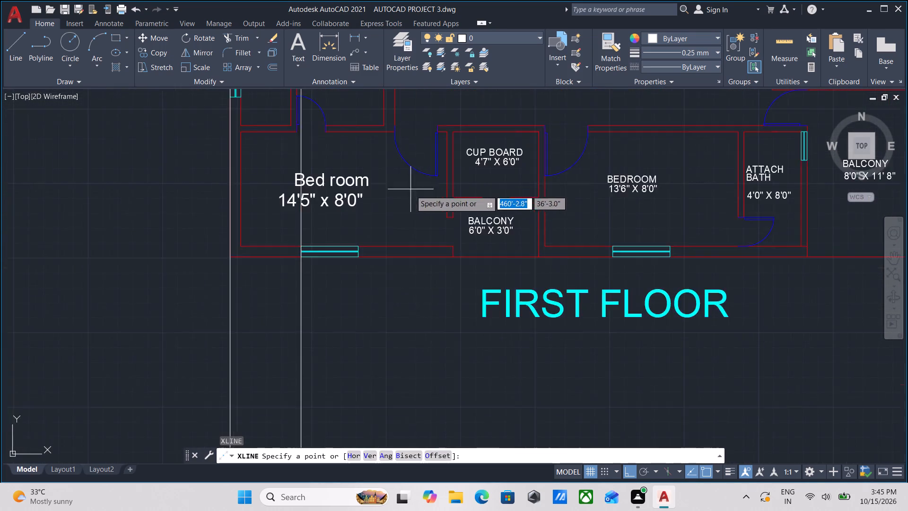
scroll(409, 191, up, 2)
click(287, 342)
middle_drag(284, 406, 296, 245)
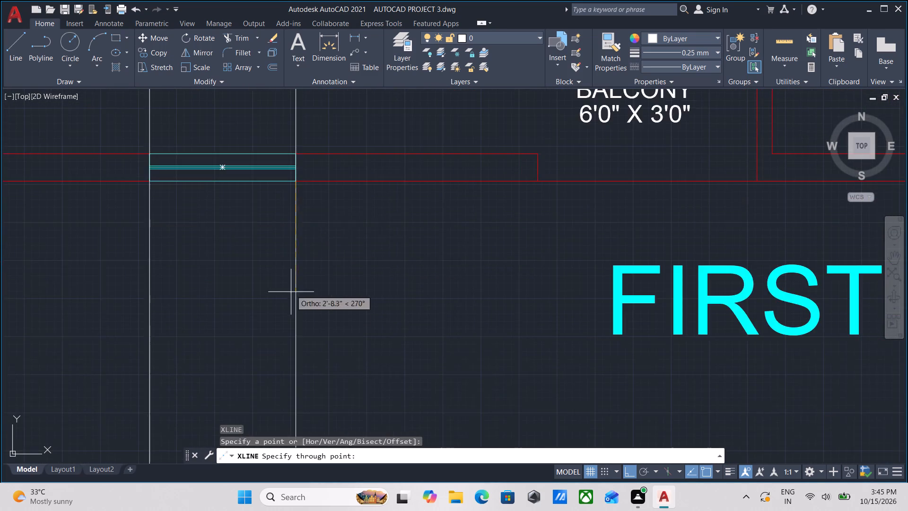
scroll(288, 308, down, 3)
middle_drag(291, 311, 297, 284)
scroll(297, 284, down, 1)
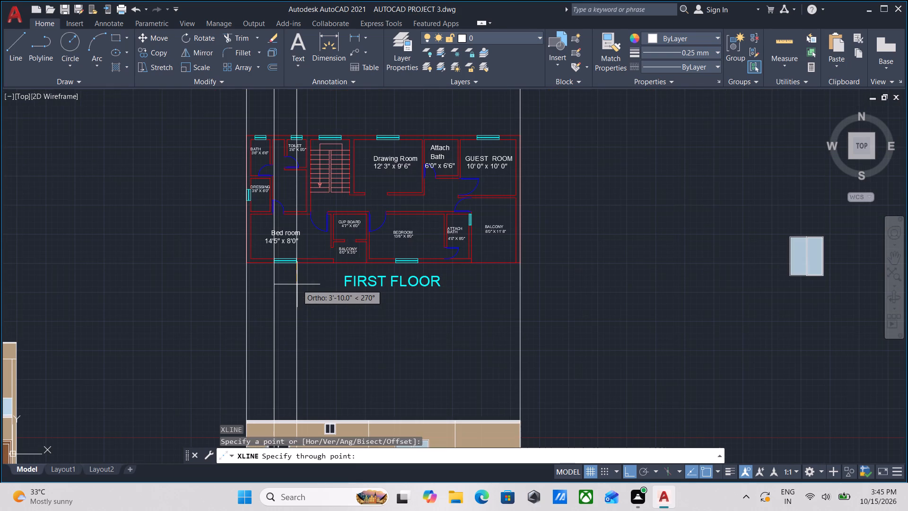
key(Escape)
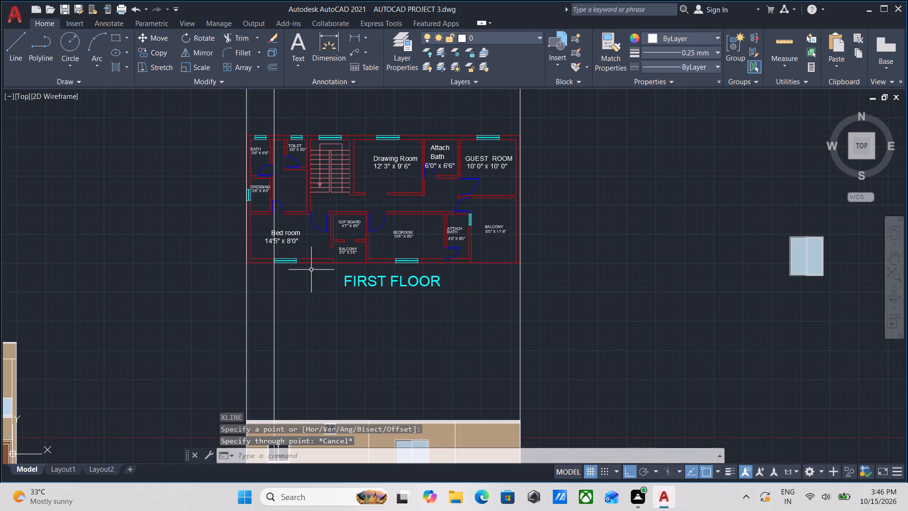
Mirror the copied first floor plan about a horizontal line through its upper-left outer corner, erasing the source objects.
scroll(298, 272, up, 1)
drag(324, 300, 323, 286)
click(309, 206)
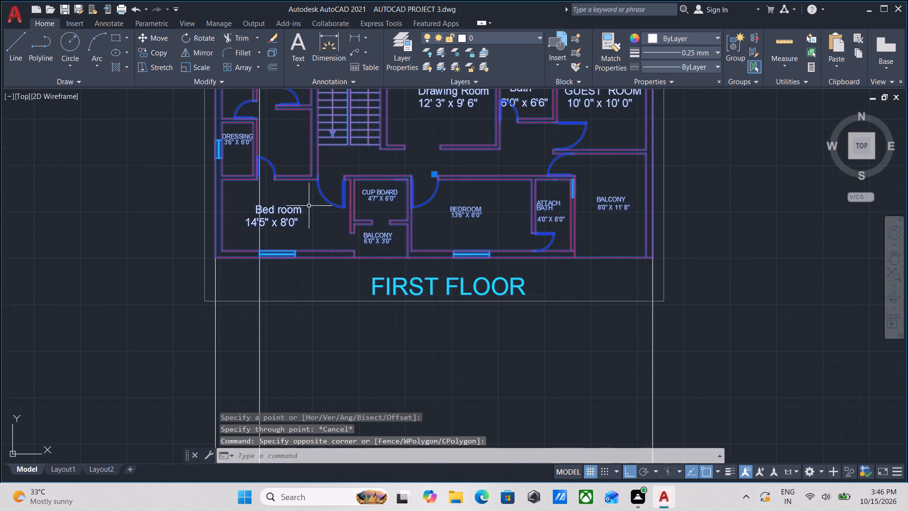
scroll(314, 227, down, 1)
middle_drag(314, 228, 315, 272)
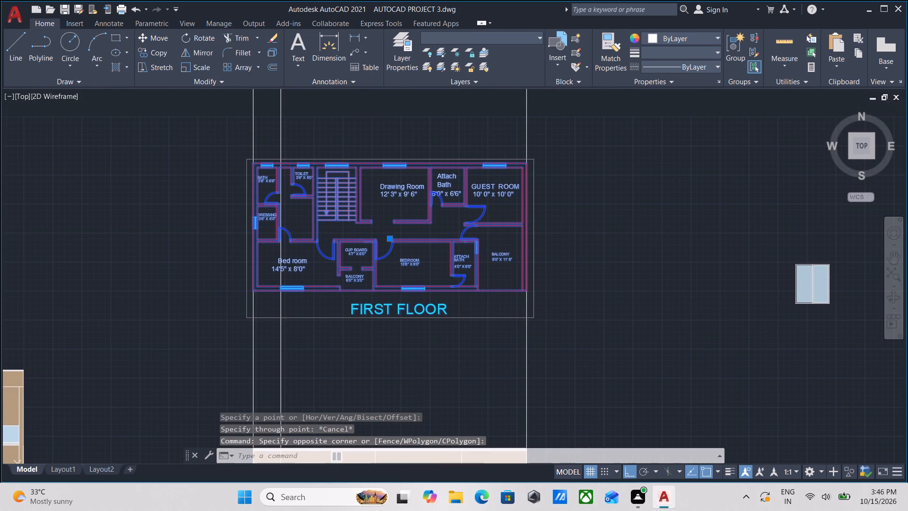
text(mi)
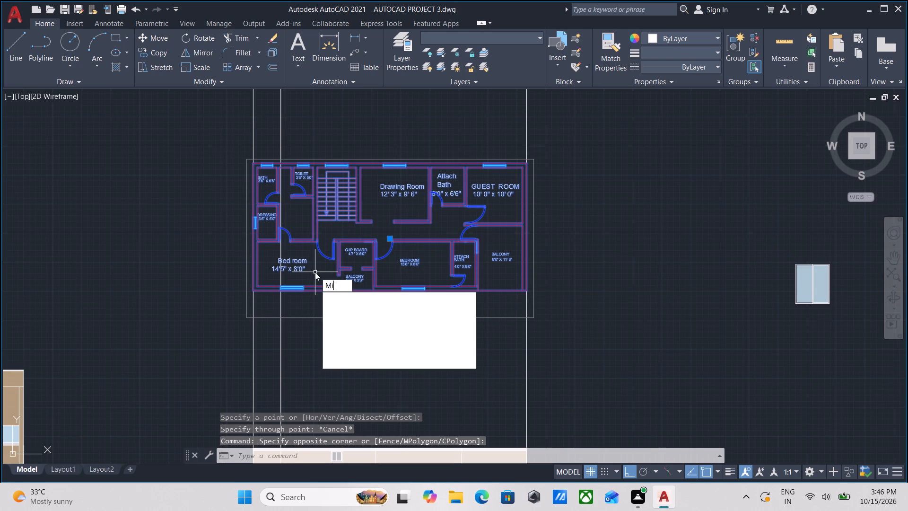
key(Return)
scroll(224, 157, up, 2)
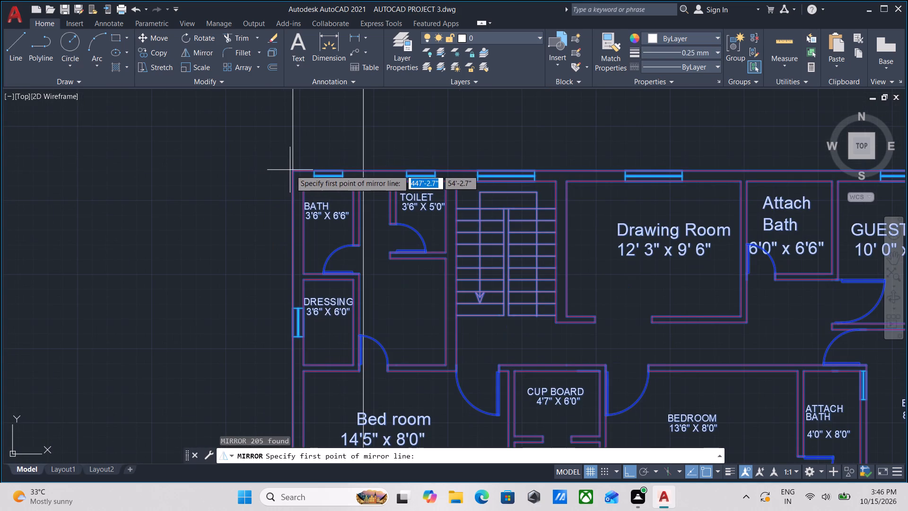
click(291, 170)
click(85, 163)
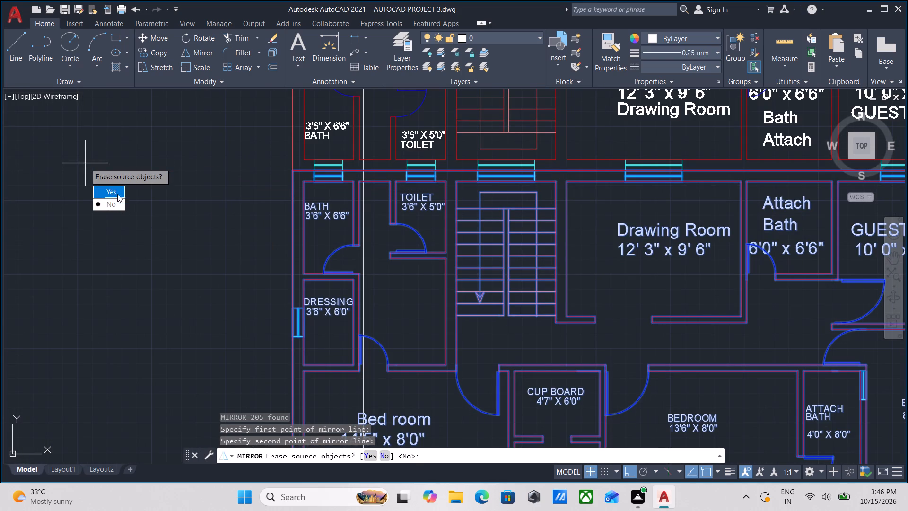
drag(116, 191, 85, 163)
scroll(156, 171, down, 1)
middle_drag(188, 182, 138, 195)
scroll(254, 201, down, 1)
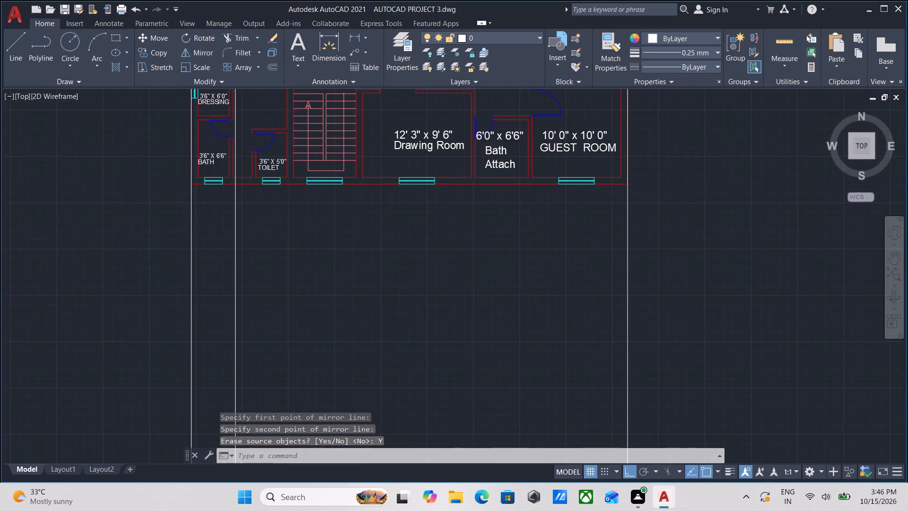
Erase the vertical construction line that was projected from the 14'5" x 8'0" bedroom's window.
middle_drag(255, 201, 260, 167)
scroll(261, 192, down, 1)
middle_drag(261, 192, 274, 167)
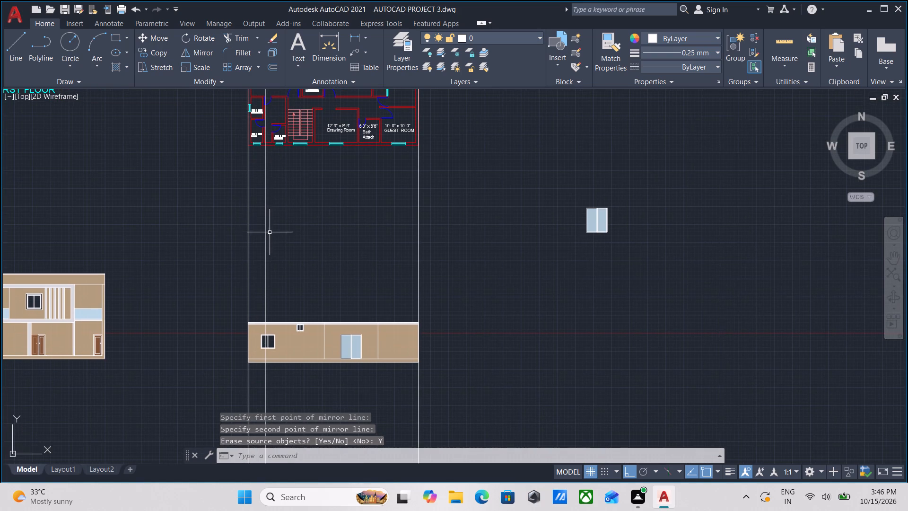
click(270, 232)
click(259, 208)
right_click(259, 208)
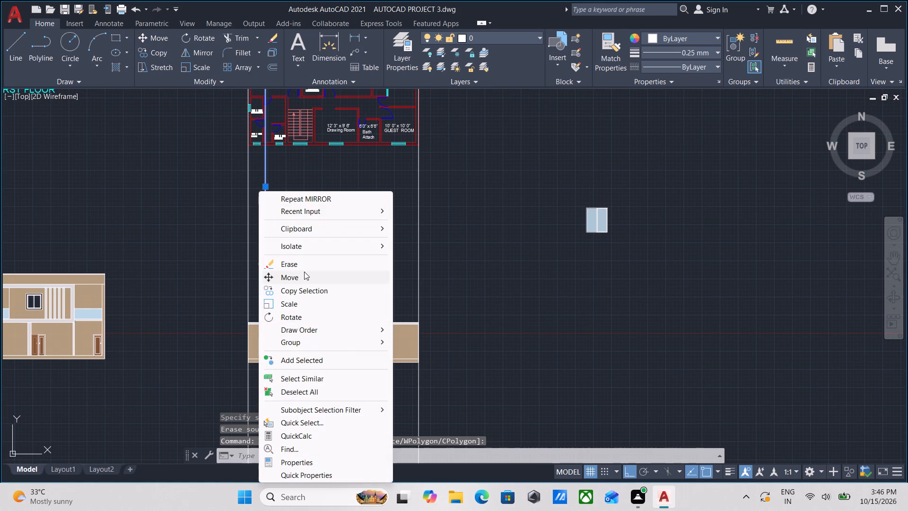
click(309, 264)
Project a vertical construction line down from the left edge of the guest room's window on the mirrored plan.
middle_drag(290, 223, 289, 267)
scroll(263, 191, up, 3)
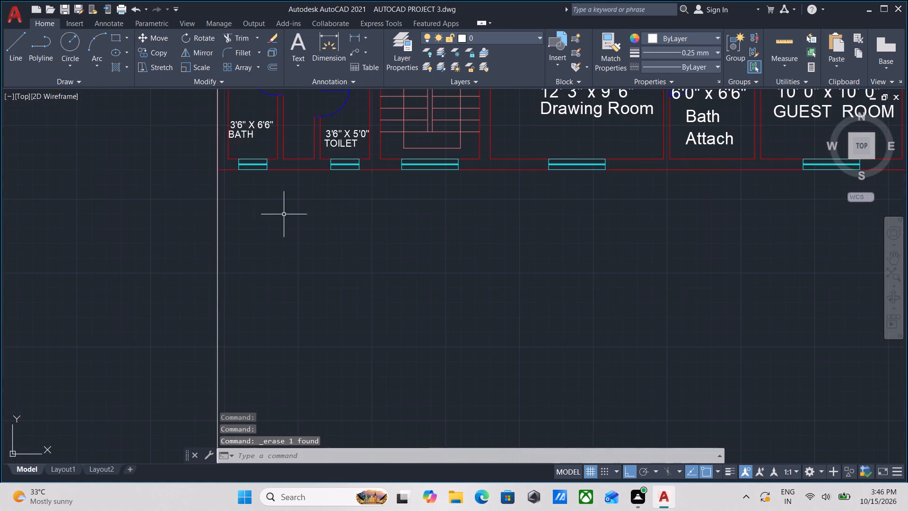
middle_drag(284, 220, 228, 304)
scroll(308, 288, down, 2)
middle_drag(310, 289, 240, 273)
middle_drag(310, 285, 302, 251)
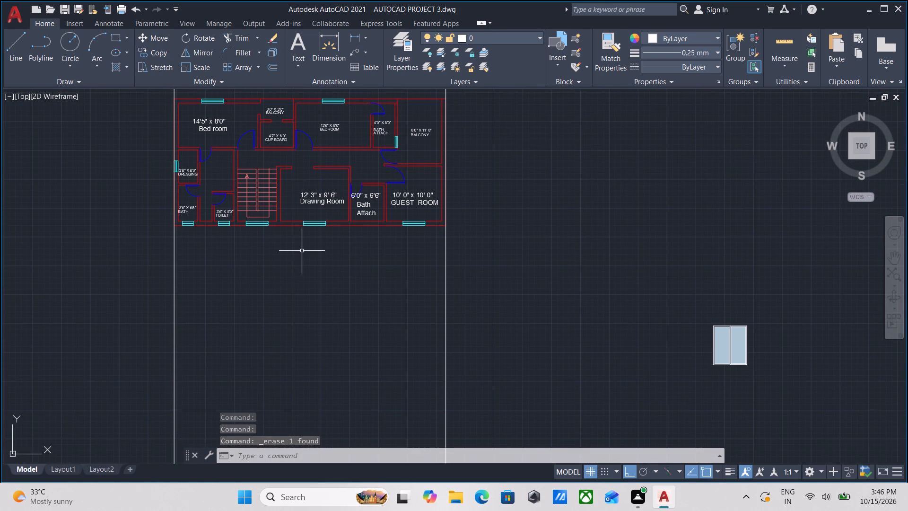
text(xl)
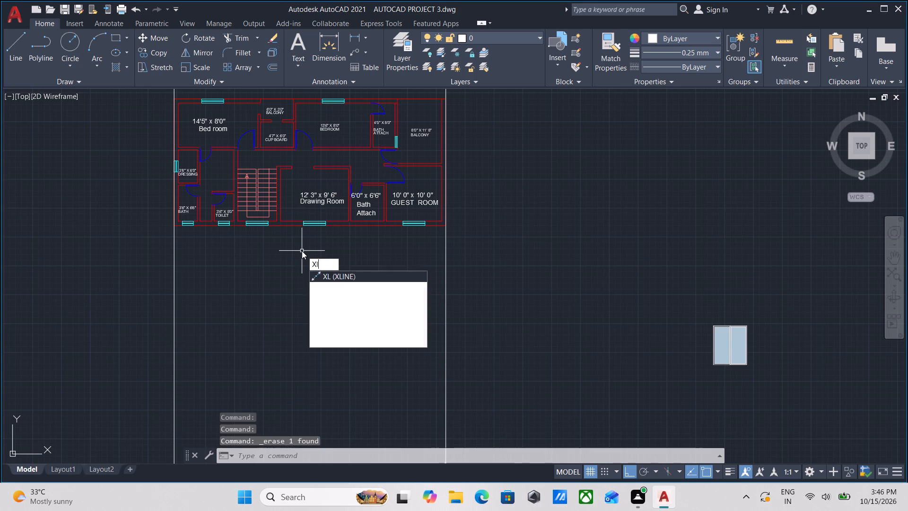
key(Return)
scroll(428, 238, up, 3)
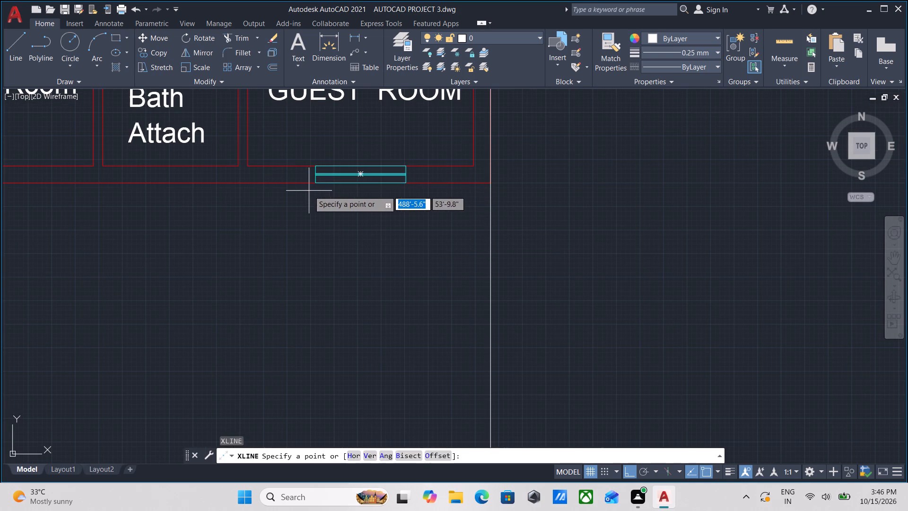
click(313, 182)
middle_drag(313, 256, 304, 211)
click(298, 248)
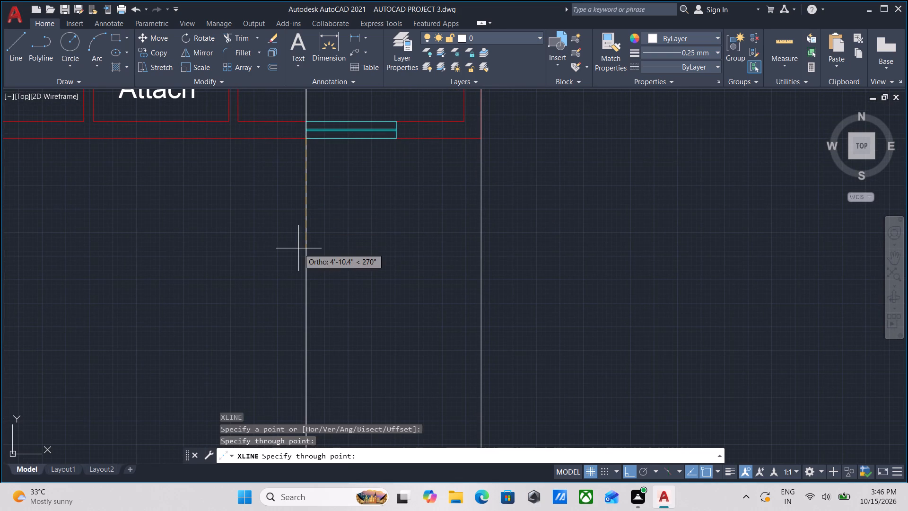
key(Escape)
Project a vertical construction line down from the right edge of the guest room's window.
scroll(351, 243, down, 1)
middle_drag(351, 243, 342, 261)
text(xl)
key(Return)
scroll(374, 222, up, 2)
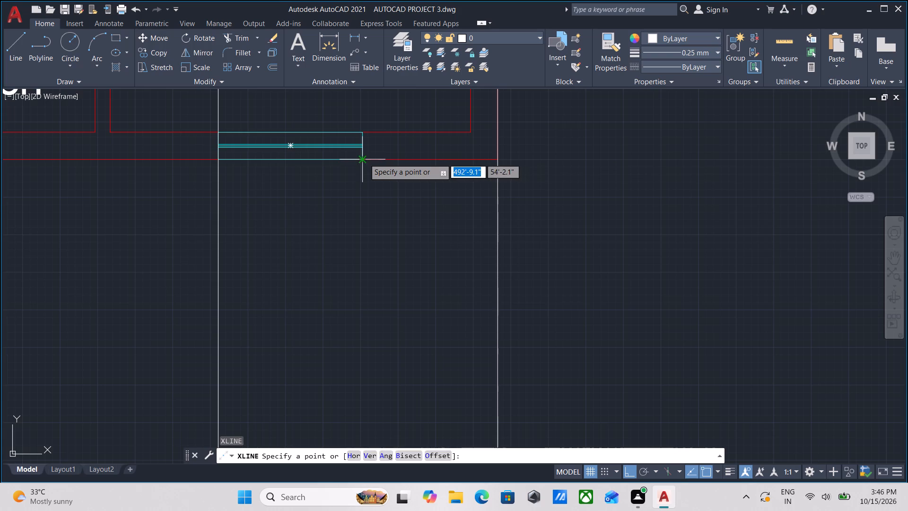
click(364, 159)
scroll(354, 272, down, 1)
middle_drag(352, 269, 347, 209)
scroll(346, 225, down, 2)
click(336, 264)
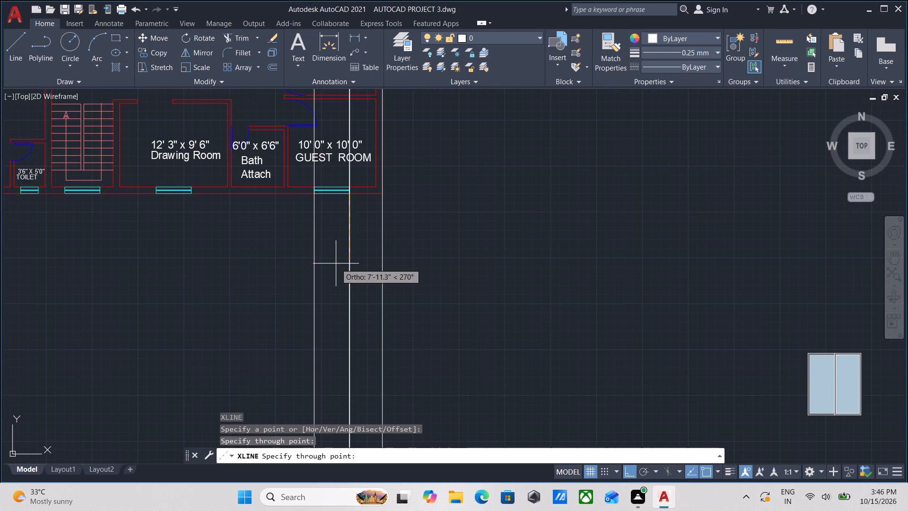
key(Escape)
Project a vertical construction line down from the left edge of the 3'6" x 6'6" bath's window.
scroll(336, 264, down, 2)
middle_drag(231, 273, 300, 263)
scroll(300, 239, up, 1)
middle_drag(216, 246, 273, 287)
scroll(222, 252, up, 1)
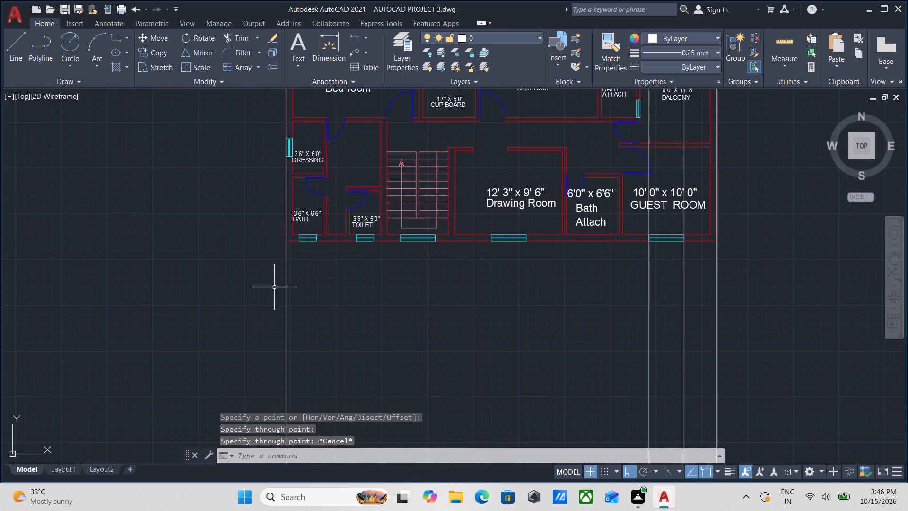
scroll(294, 274, up, 2)
middle_drag(294, 271, 302, 320)
text(xl)
key(Return)
scroll(344, 263, up, 2)
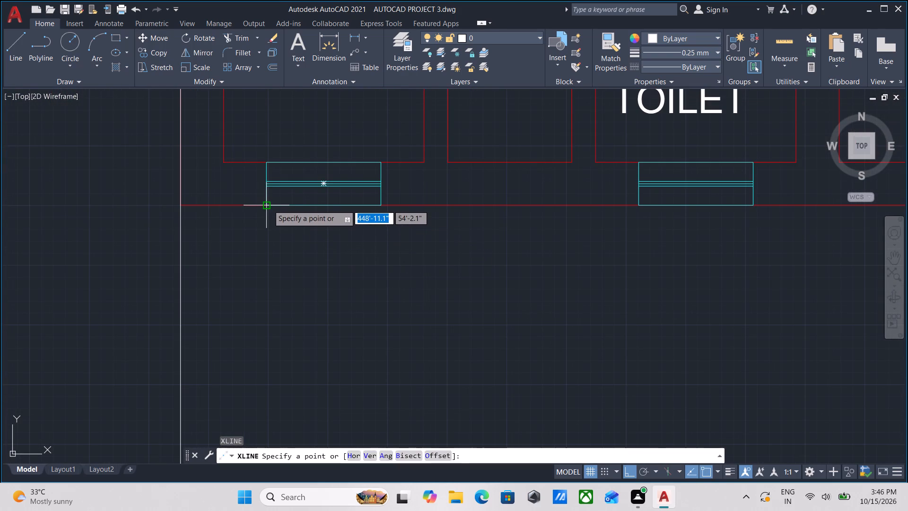
click(266, 206)
scroll(269, 310, down, 2)
middle_drag(269, 310, 269, 226)
click(264, 291)
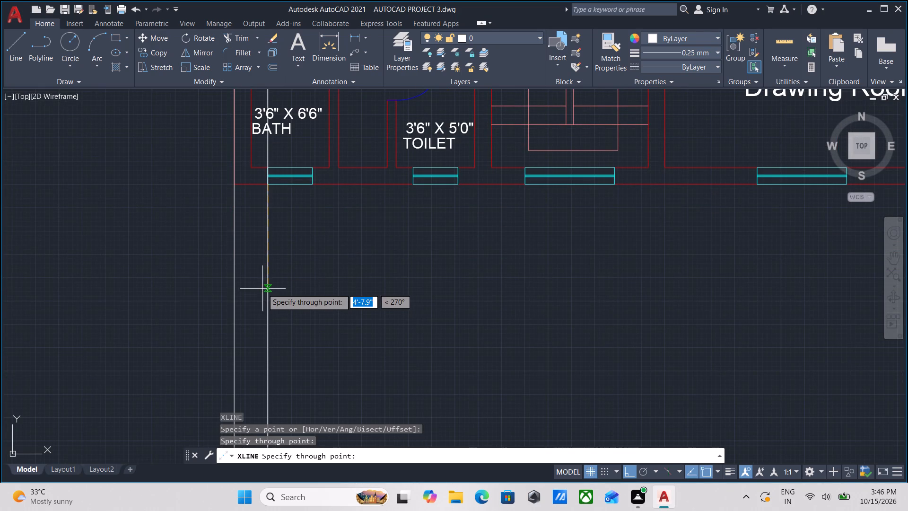
key(Escape)
Project a vertical construction line down from the right edge of the 3'6" x 6'6" bath's window.
scroll(271, 282, down, 2)
middle_drag(272, 279, 320, 161)
scroll(366, 245, down, 2)
middle_drag(360, 209, 355, 169)
middle_drag(357, 216, 355, 241)
scroll(354, 177, up, 1)
scroll(345, 215, up, 2)
middle_drag(345, 215, 341, 254)
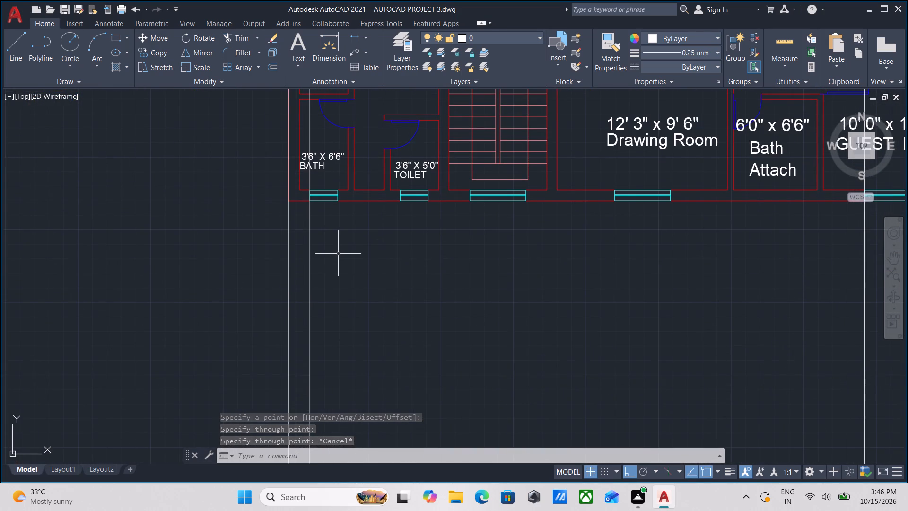
text(xl)
key(Return)
scroll(336, 209, up, 2)
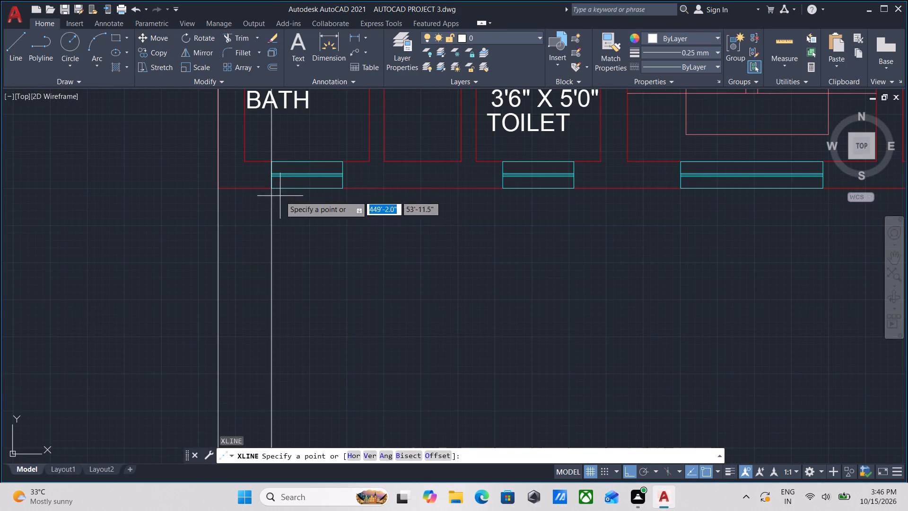
click(342, 186)
scroll(353, 278, down, 2)
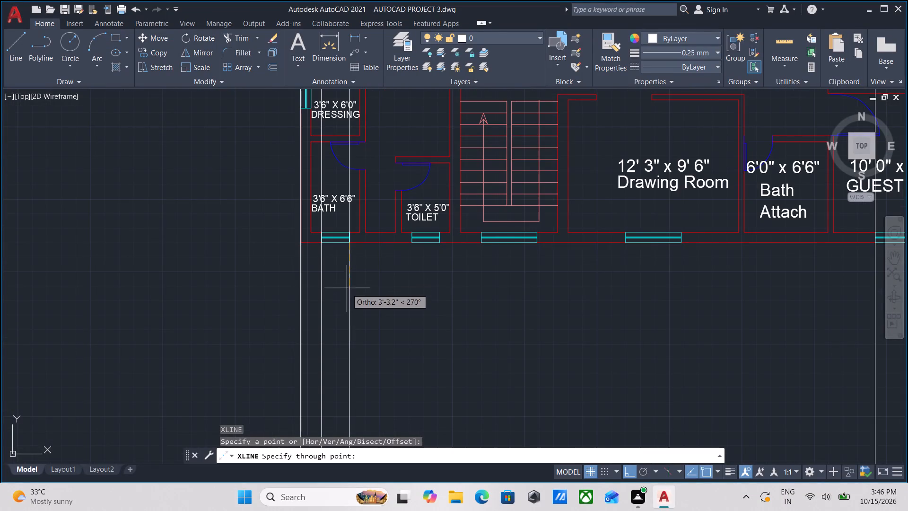
click(347, 297)
key(Escape)
Project a vertical construction line down from the left edge of the 3'6" x 5'0" toilet's window.
scroll(350, 294, down, 2)
middle_drag(356, 294, 330, 255)
scroll(349, 260, up, 1)
middle_drag(347, 261, 342, 290)
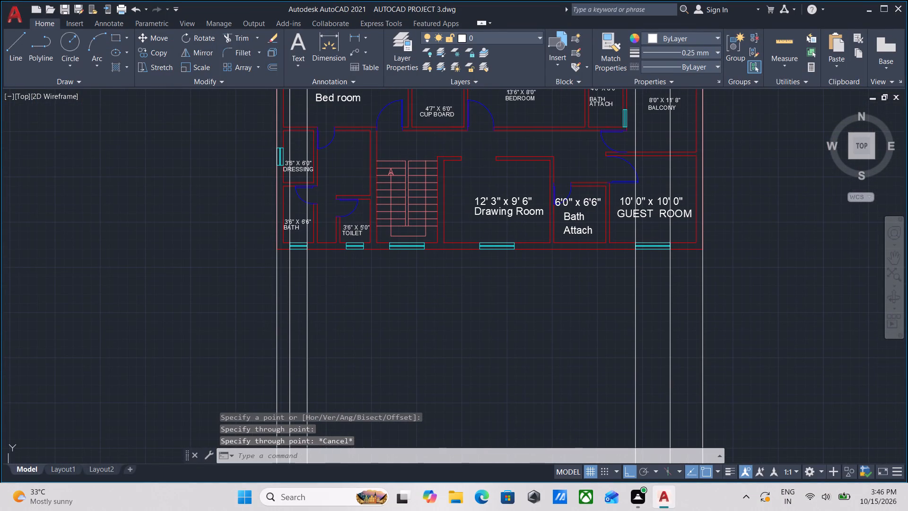
text(xl)
key(Return)
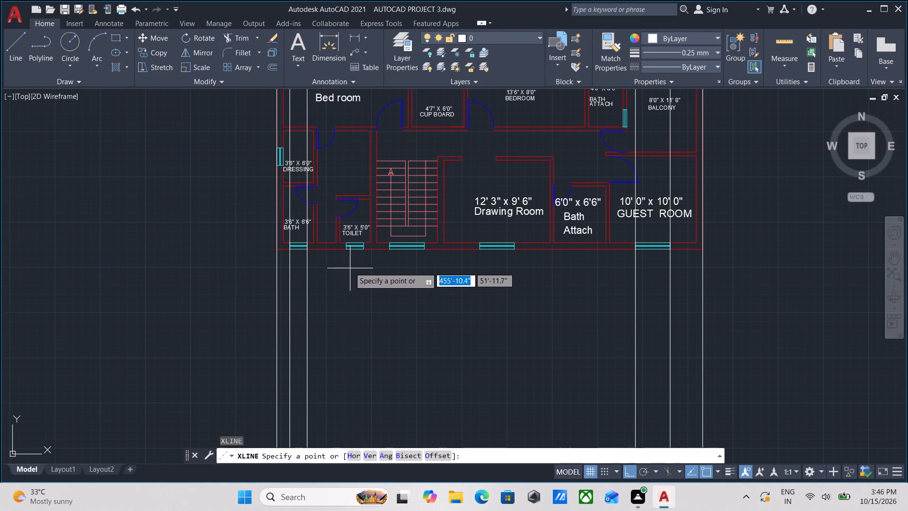
scroll(344, 261, up, 3)
scroll(336, 213, up, 1)
click(355, 214)
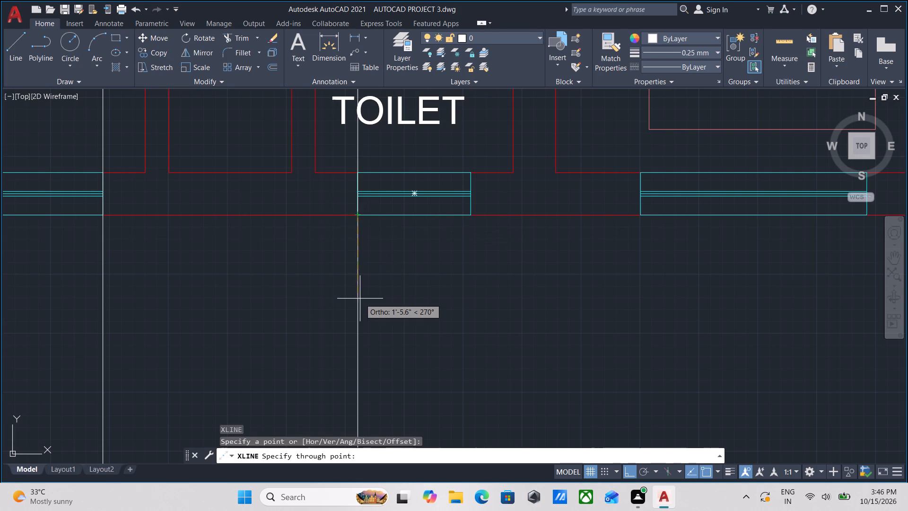
middle_drag(358, 297, 350, 226)
click(348, 264)
key(Escape)
Project a vertical construction line down from the right edge of the 3'6" x 5'0" toilet's window.
scroll(351, 261, down, 2)
middle_drag(368, 252, 329, 299)
text(xl)
key(Return)
scroll(351, 272, up, 2)
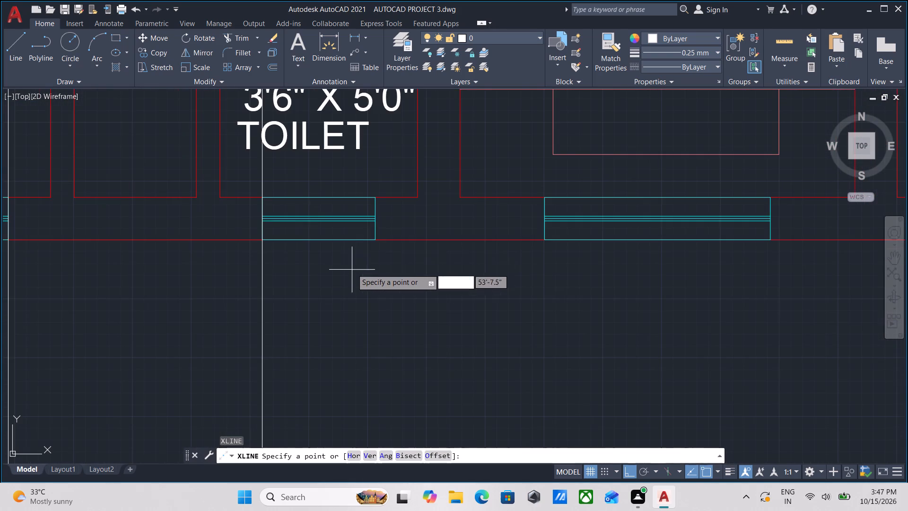
click(377, 237)
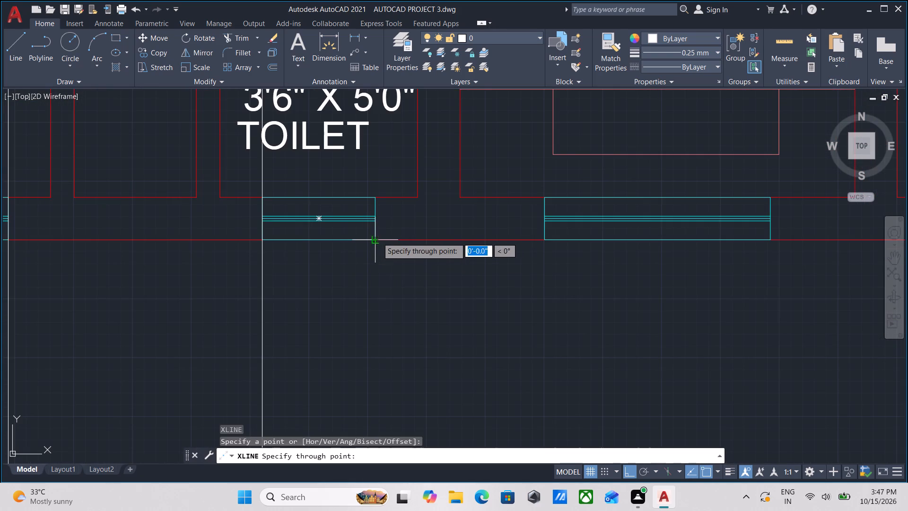
scroll(379, 286, down, 2)
middle_drag(379, 285, 378, 202)
scroll(378, 203, up, 1)
click(379, 286)
key(Escape)
Project a vertical construction line down from the left edge of the 12'3" x 9'6" Drawing Room's window.
scroll(379, 286, down, 3)
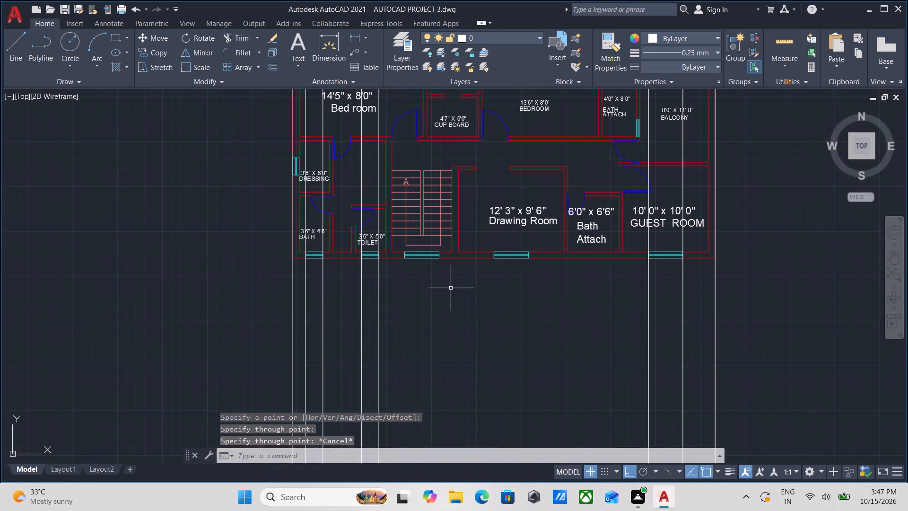
middle_drag(450, 288, 396, 287)
scroll(378, 286, up, 1)
scroll(341, 257, up, 2)
scroll(341, 257, down, 2)
scroll(375, 242, up, 1)
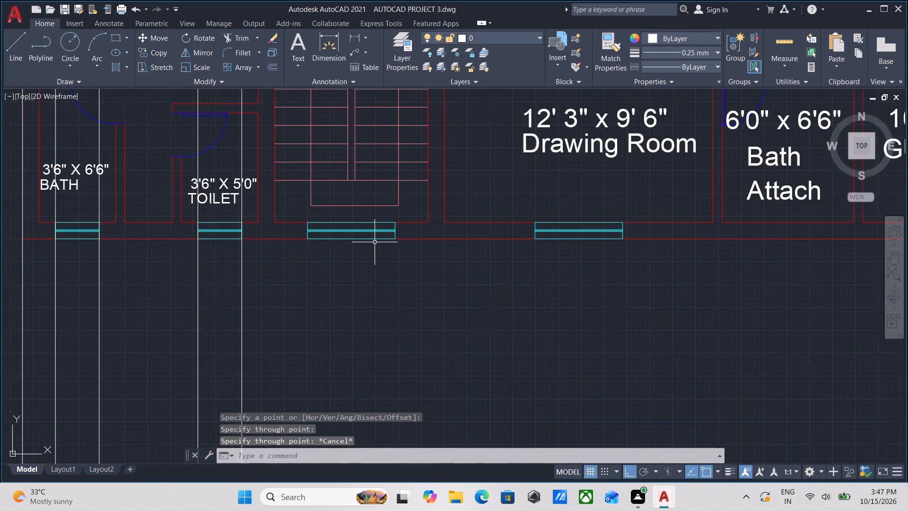
scroll(383, 244, down, 2)
middle_drag(384, 244, 254, 207)
scroll(333, 218, up, 1)
middle_drag(334, 221, 344, 252)
middle_drag(325, 258, 332, 282)
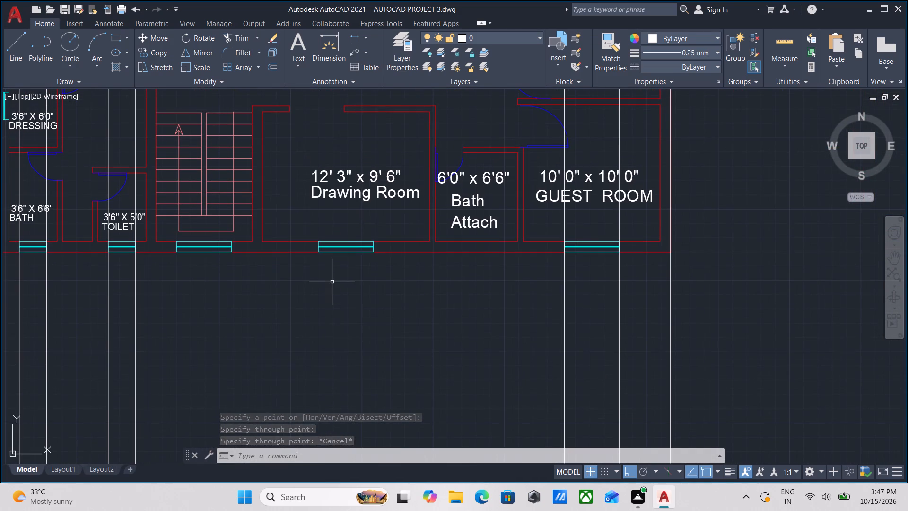
text(xl)
key(Return)
scroll(325, 262, up, 1)
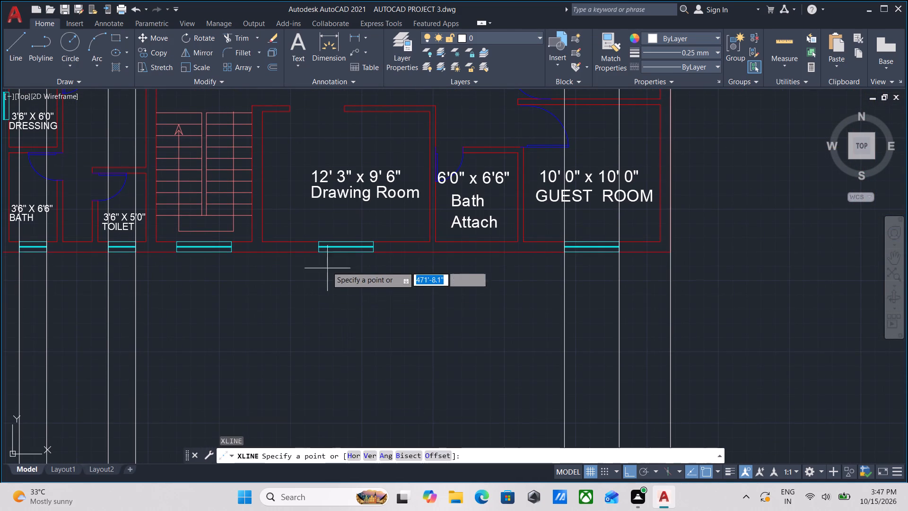
scroll(325, 262, up, 2)
click(297, 235)
scroll(290, 321, down, 4)
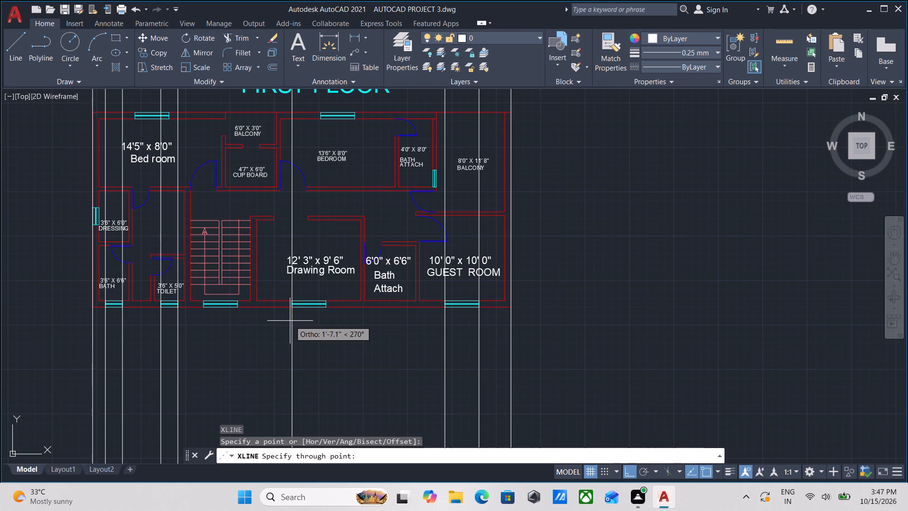
middle_drag(290, 317, 291, 237)
scroll(290, 302, down, 1)
click(284, 305)
key(Escape)
Project a vertical construction line down from the right edge of the 12'3" x 9'6" Drawing Room's window.
middle_drag(306, 281, 315, 260)
scroll(315, 260, up, 2)
text(xl)
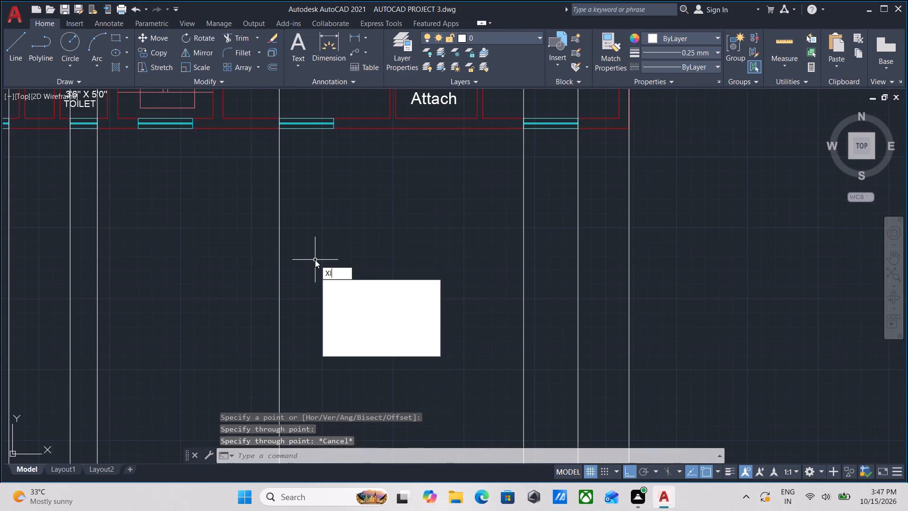
key(Return)
scroll(352, 172, up, 1)
middle_drag(378, 245, 385, 300)
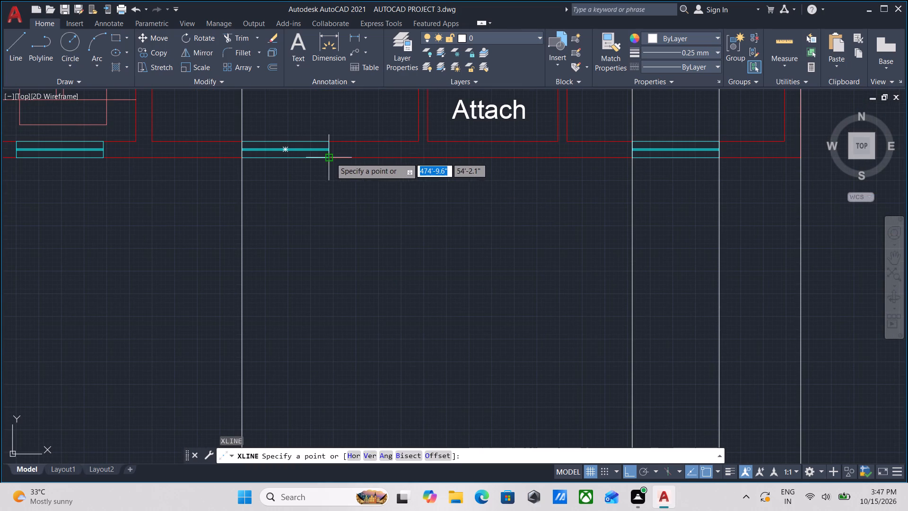
click(331, 158)
scroll(343, 277, down, 2)
middle_drag(343, 277, 341, 199)
scroll(342, 226, down, 3)
click(340, 242)
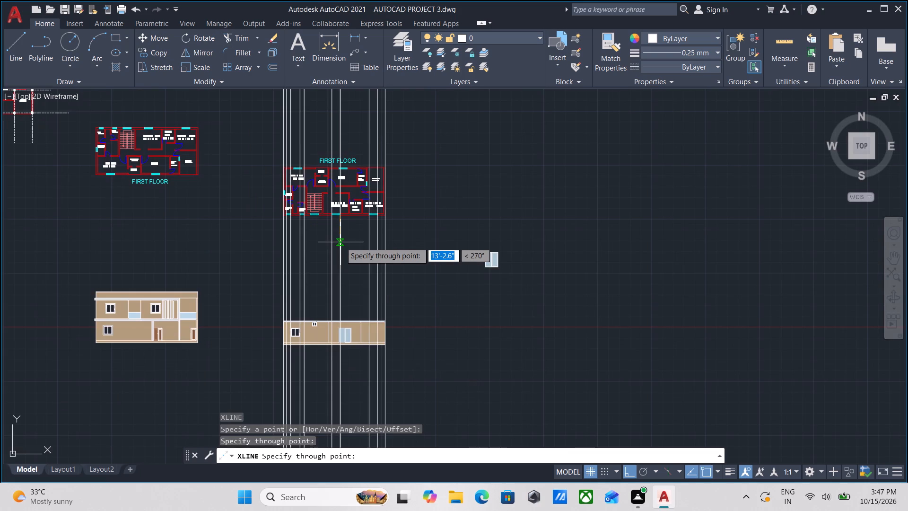
scroll(340, 242, up, 2)
key(Escape)
Draw a horizontal construction line along the top of the white slab band above the rear elevation's ground storey.
middle_drag(376, 254, 383, 170)
middle_drag(343, 243, 364, 191)
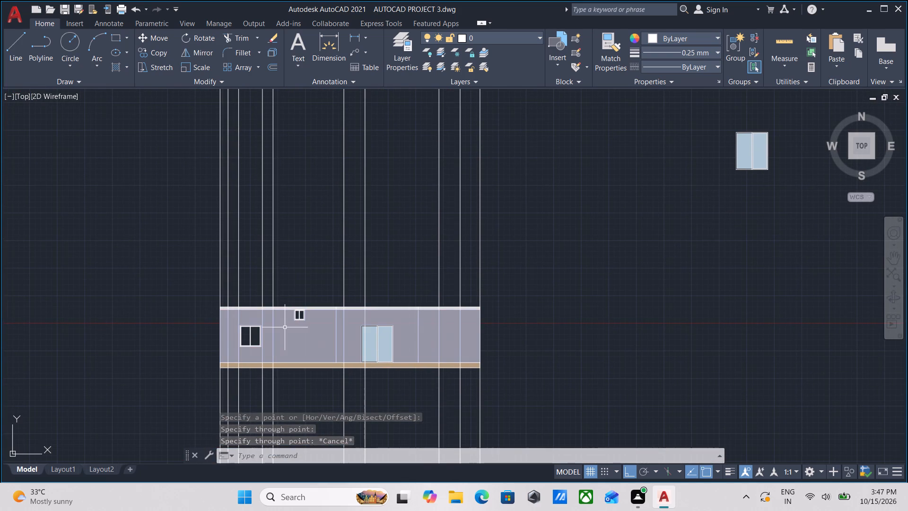
middle_drag(210, 272, 347, 277)
scroll(272, 266, down, 2)
middle_drag(284, 257, 333, 229)
scroll(358, 231, up, 1)
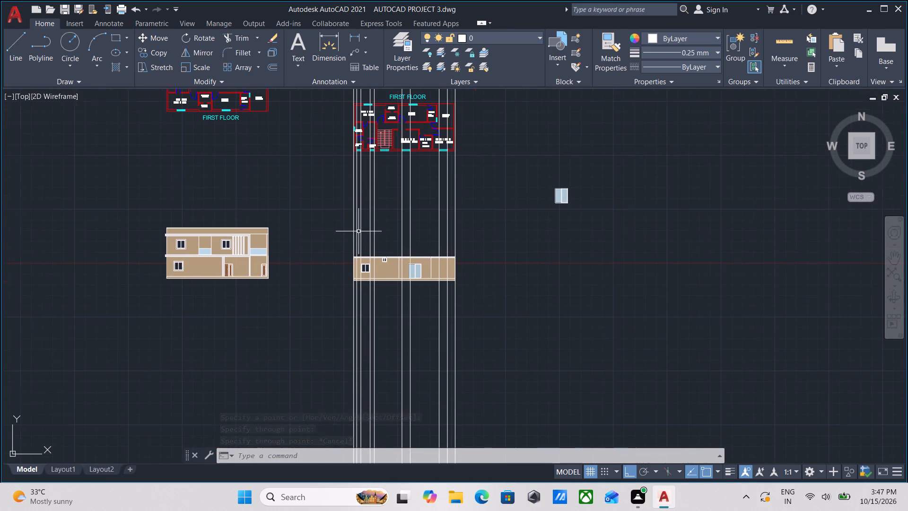
scroll(358, 231, up, 1)
scroll(458, 278, up, 2)
scroll(405, 256, down, 1)
middle_drag(402, 254, 400, 252)
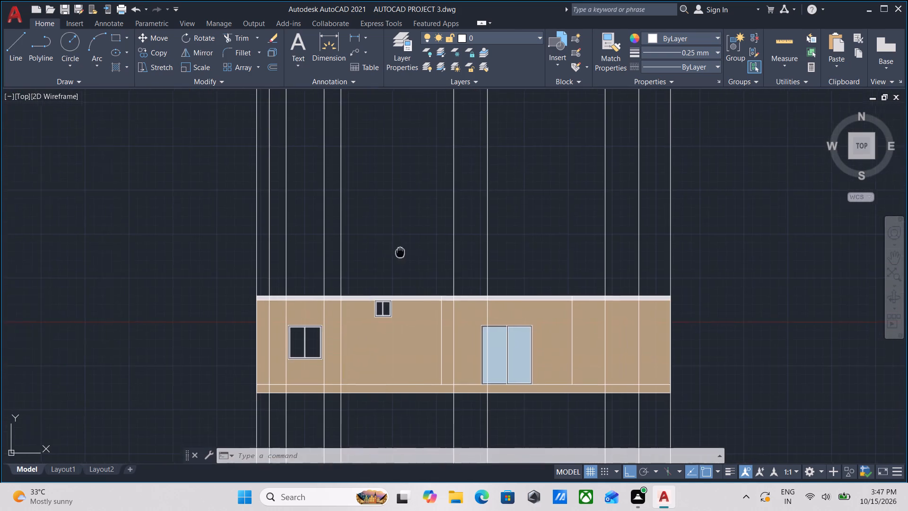
middle_drag(400, 252, 324, 272)
text(xl)
key(Return)
scroll(153, 314, up, 3)
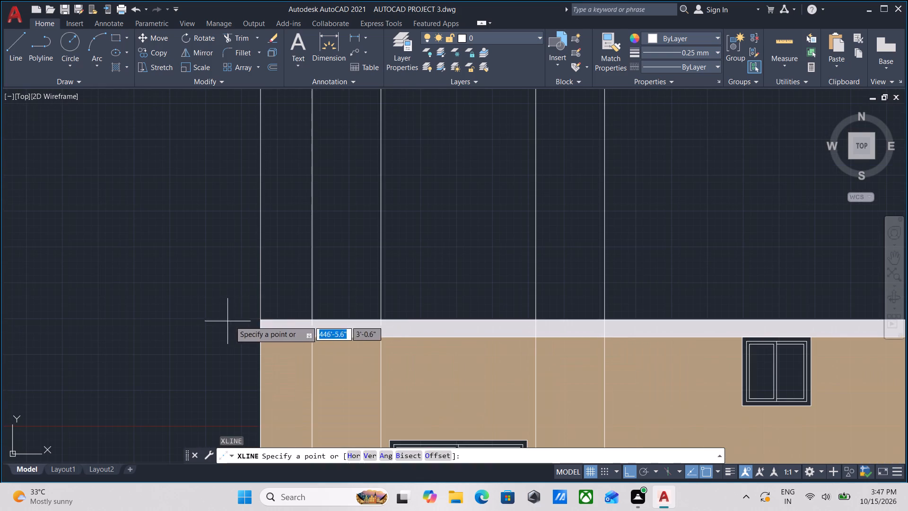
click(260, 320)
click(224, 321)
scroll(224, 321, down, 2)
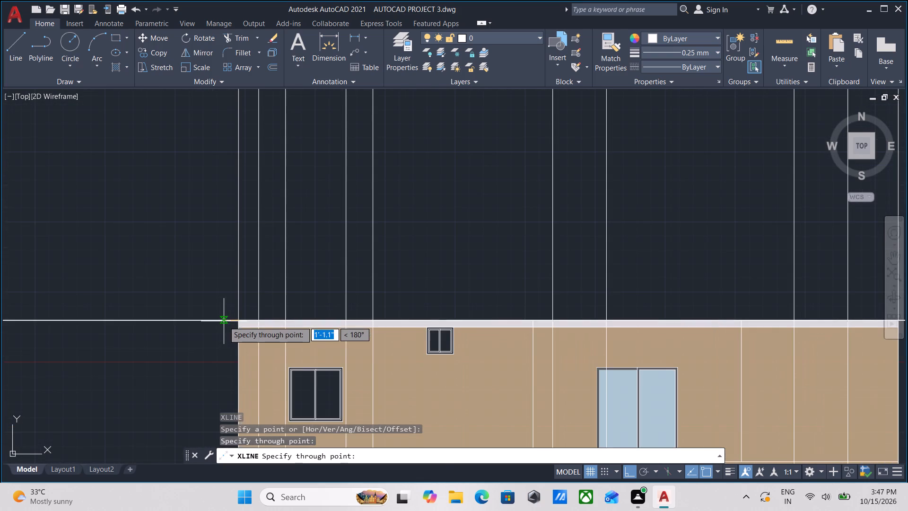
key(Escape)
Offset the horizontal construction line at the slab top upward by 10'.
drag(217, 346, 215, 313)
click(197, 269)
scroll(197, 268, down, 2)
middle_drag(276, 286, 351, 300)
middle_drag(175, 248, 199, 280)
scroll(199, 280, down, 1)
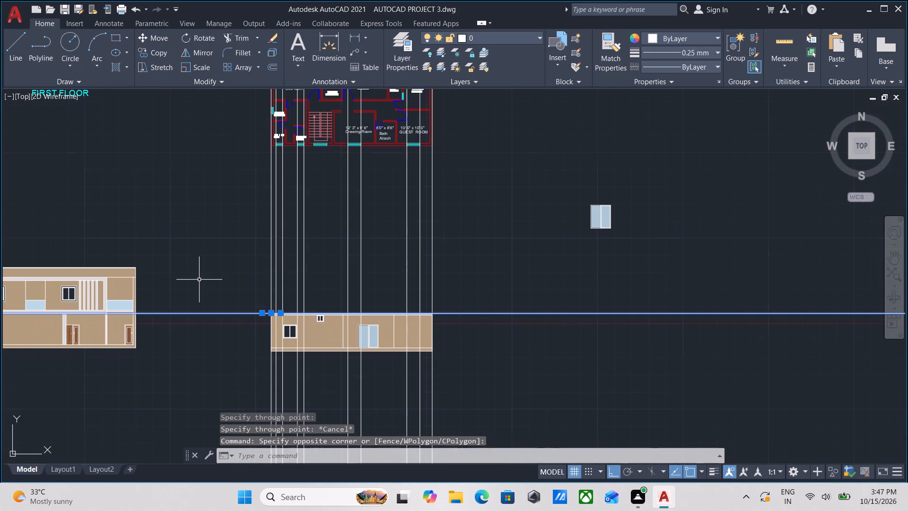
key(o)
key(Return)
scroll(195, 312, up, 2)
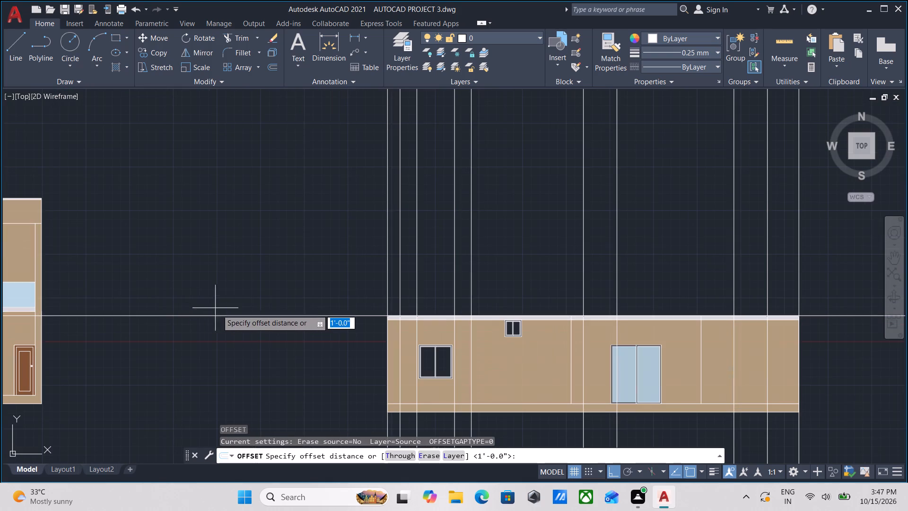
click(239, 316)
click(244, 229)
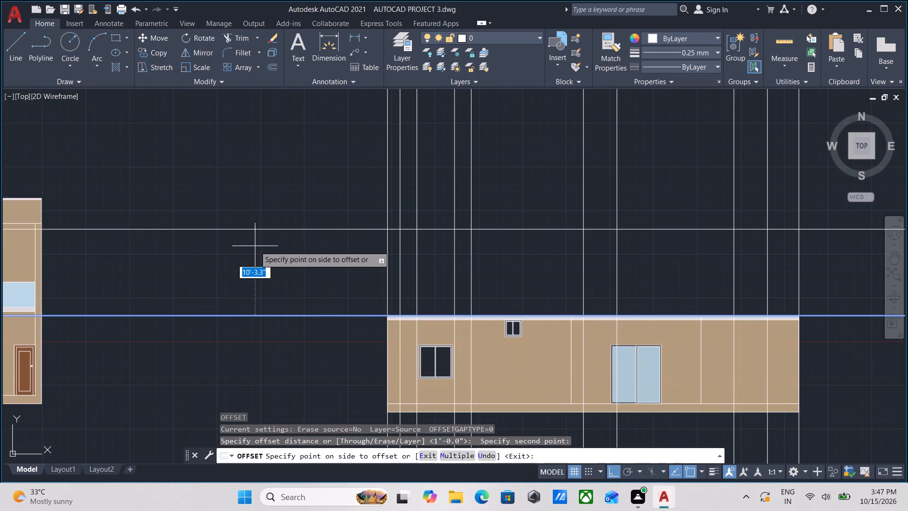
scroll(255, 246, down, 1)
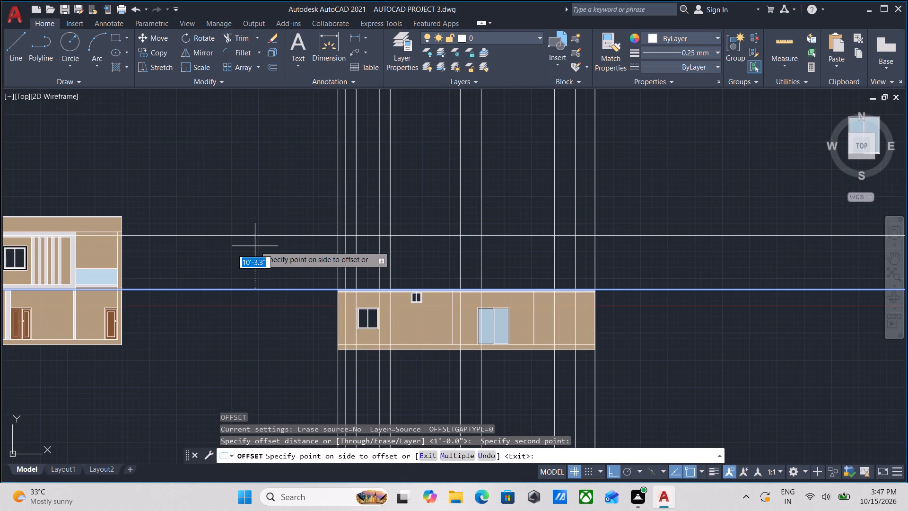
text(10)
key(apostrophe)
key(Return)
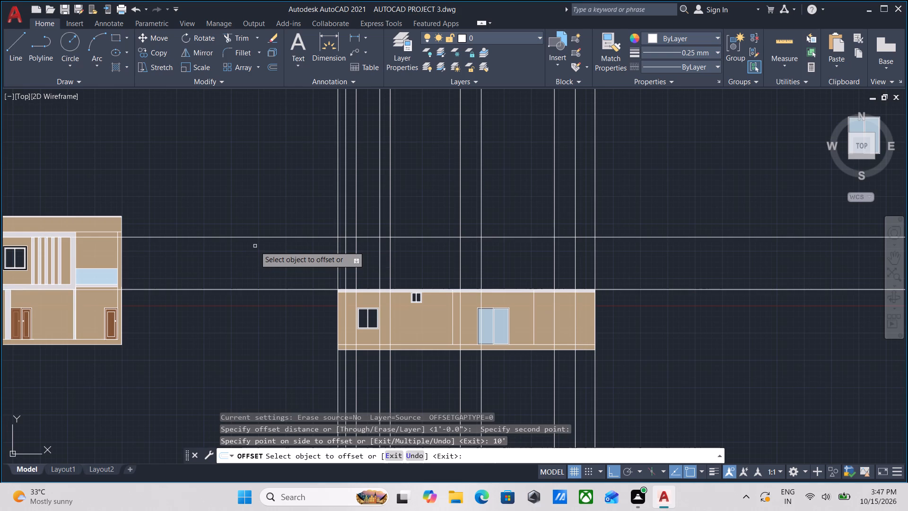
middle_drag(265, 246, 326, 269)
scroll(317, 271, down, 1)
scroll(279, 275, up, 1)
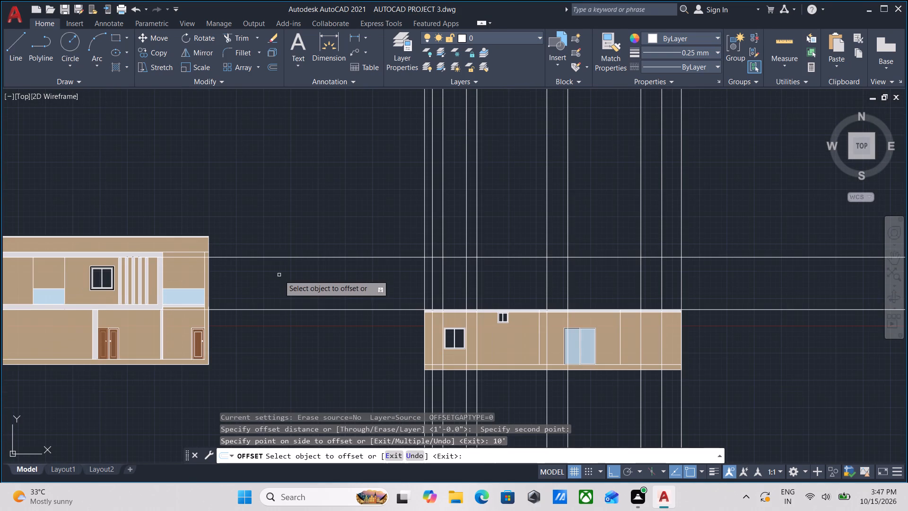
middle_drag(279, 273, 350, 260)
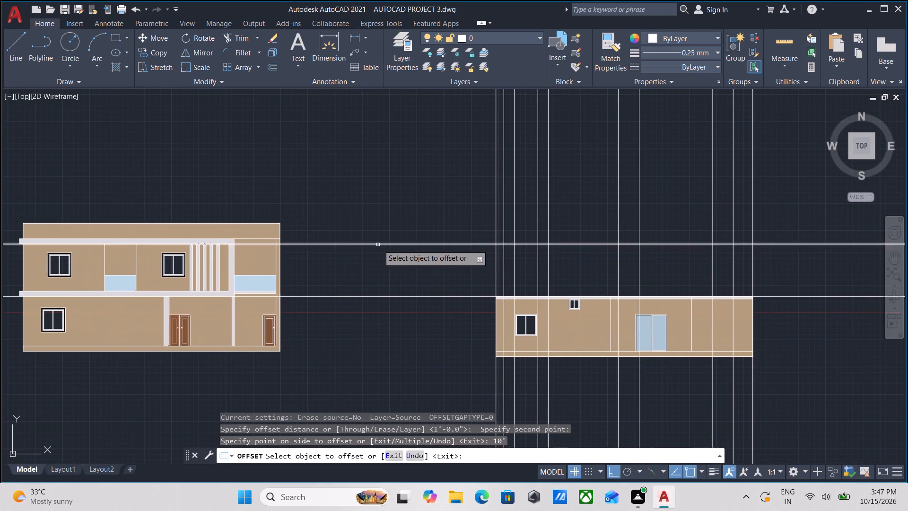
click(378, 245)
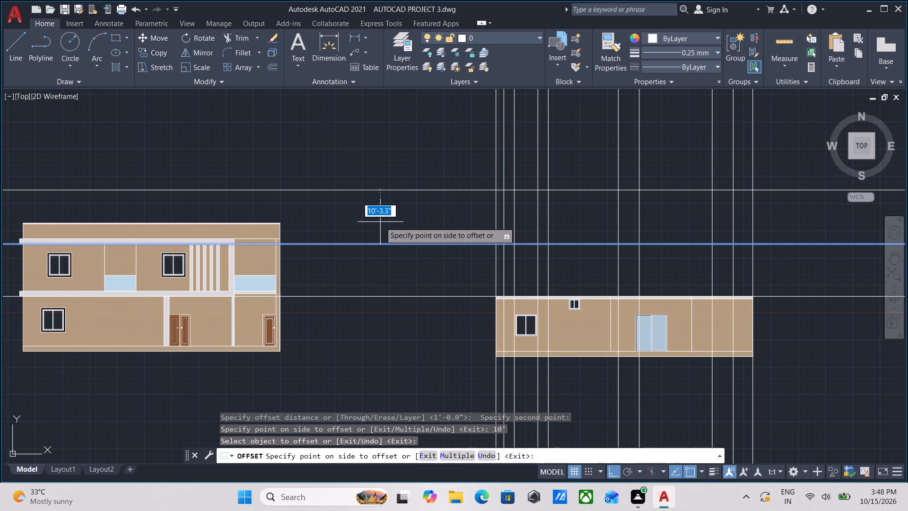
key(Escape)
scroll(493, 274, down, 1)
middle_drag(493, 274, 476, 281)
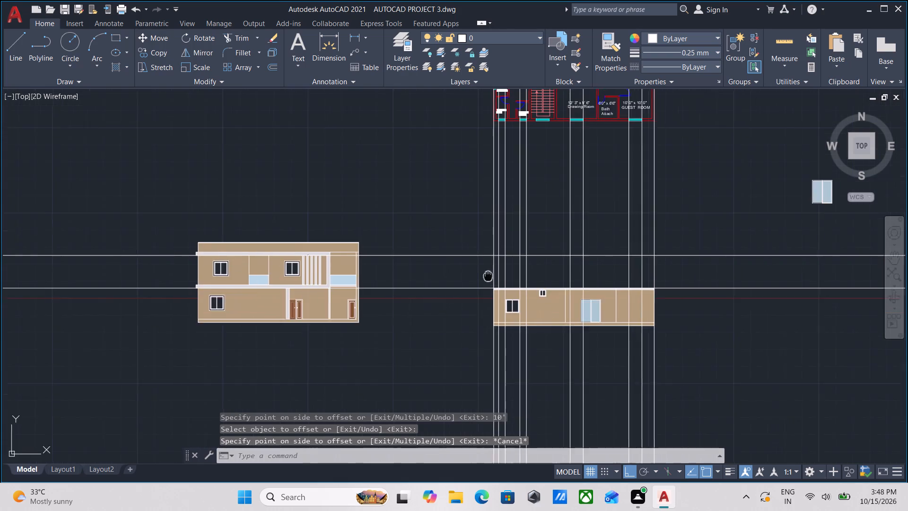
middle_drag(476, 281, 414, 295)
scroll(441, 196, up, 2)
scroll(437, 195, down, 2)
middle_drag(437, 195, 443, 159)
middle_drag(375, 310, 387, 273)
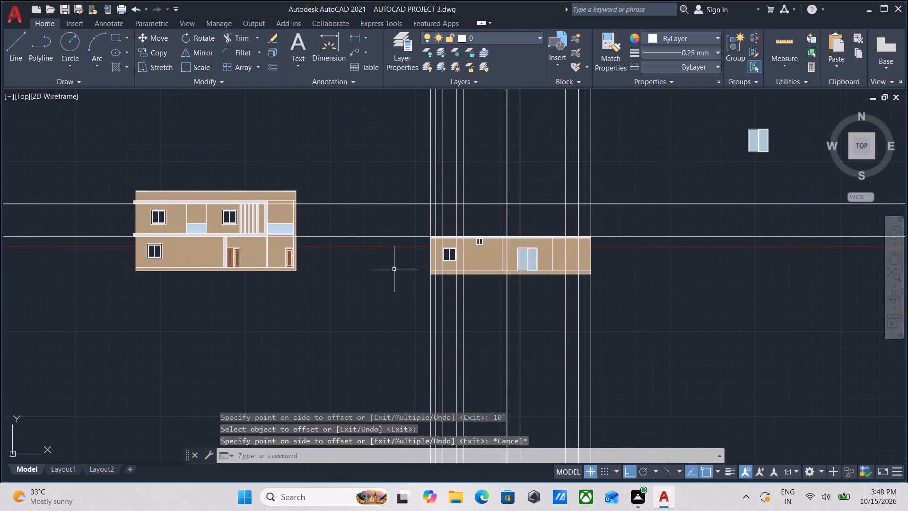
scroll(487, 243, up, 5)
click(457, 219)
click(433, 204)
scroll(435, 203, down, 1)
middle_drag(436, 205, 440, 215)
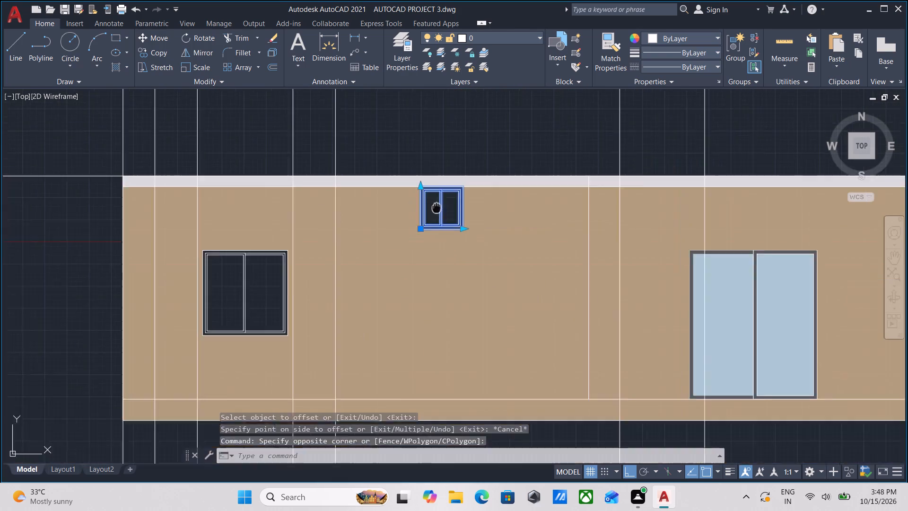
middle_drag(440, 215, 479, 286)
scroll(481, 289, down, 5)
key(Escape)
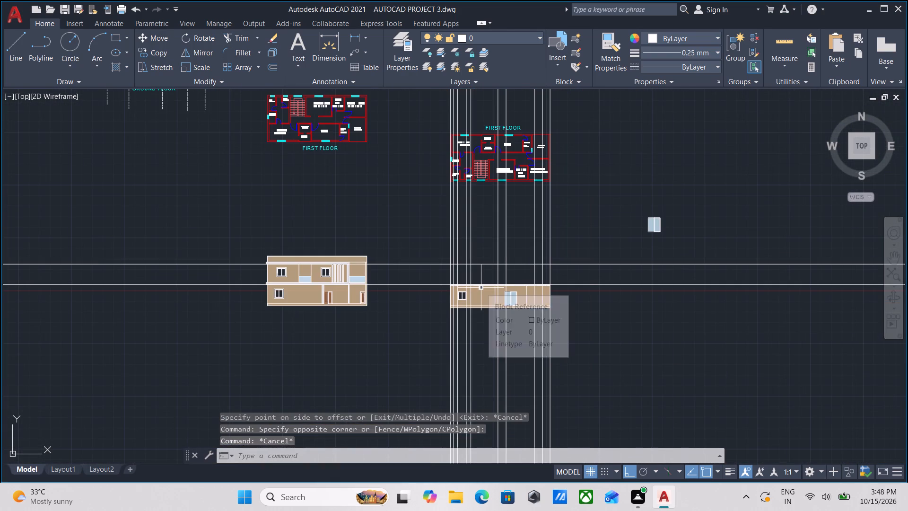
Copy the small ground-storey window by its top-right corner to where the bath window's right projection line meets the upper horizontal line.
scroll(481, 288, up, 7)
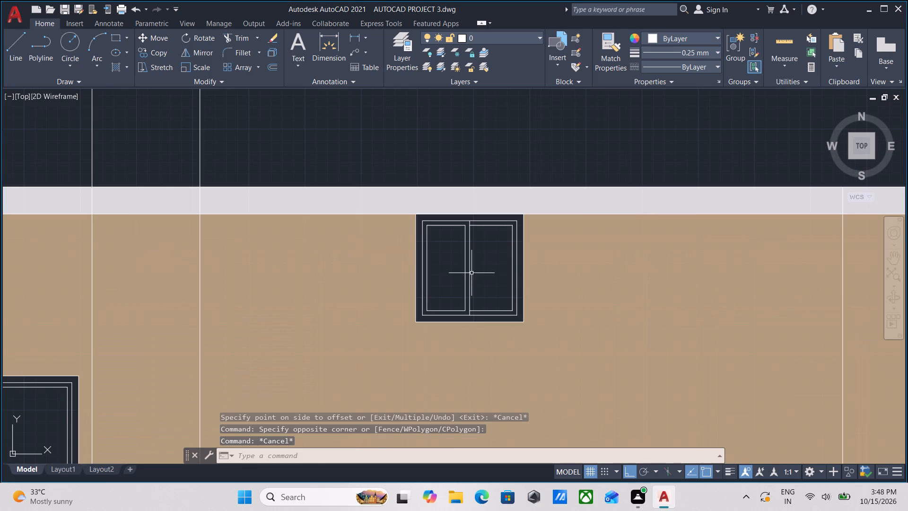
click(471, 273)
click(465, 266)
scroll(464, 266, down, 1)
middle_drag(468, 283, 473, 308)
key(c)
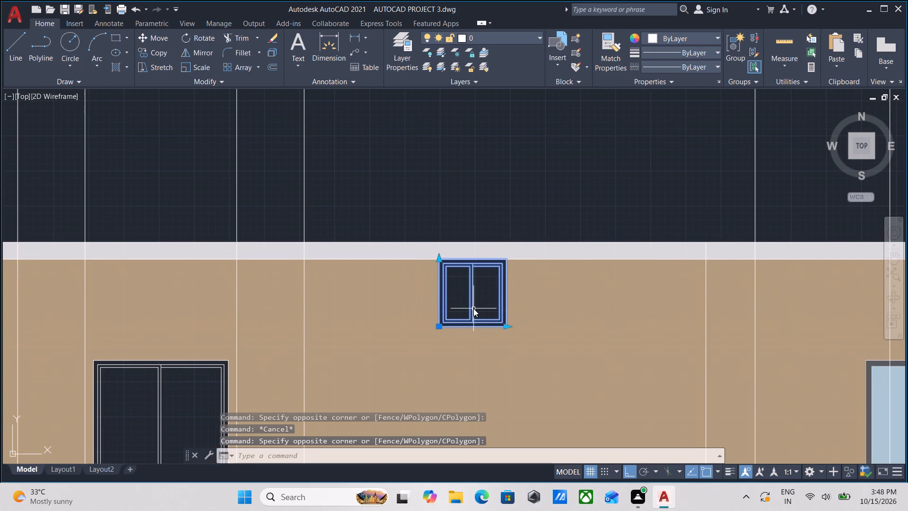
key(o)
key(Return)
scroll(457, 311, up, 3)
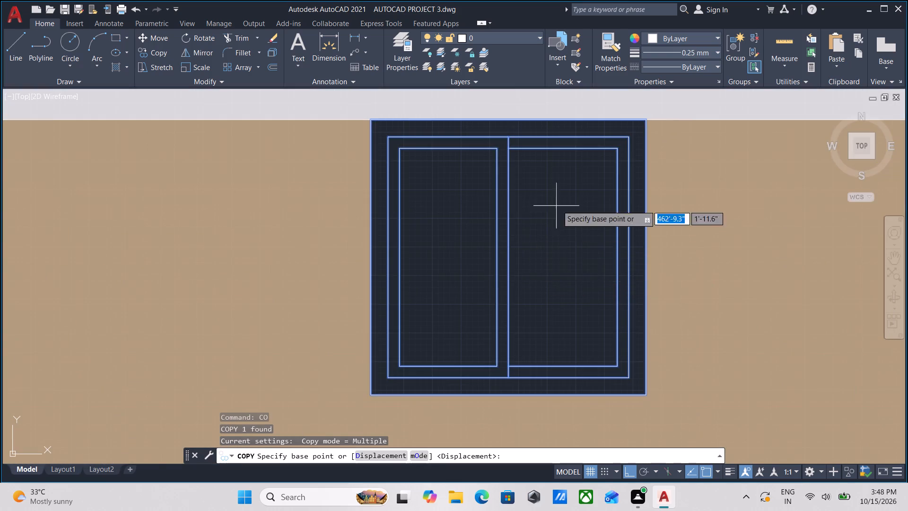
scroll(576, 187, down, 2)
middle_drag(566, 203, 550, 252)
scroll(550, 252, up, 1)
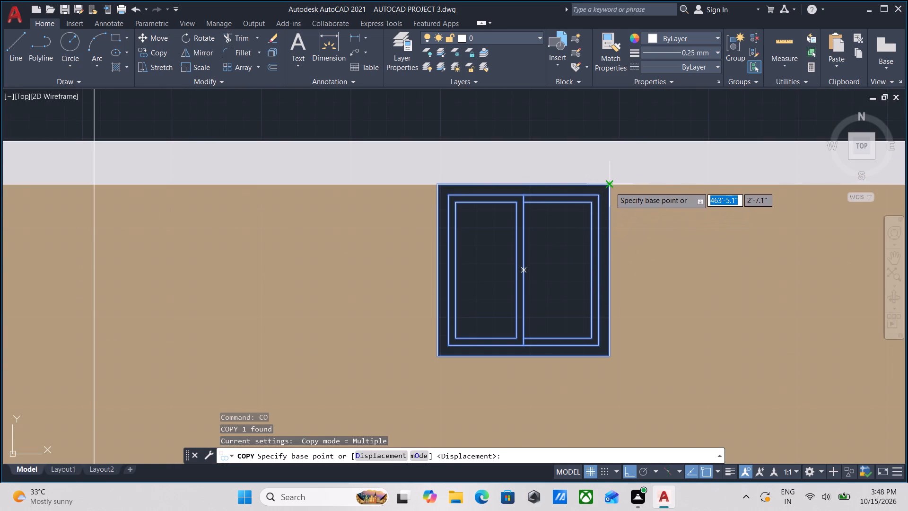
click(610, 187)
scroll(365, 193, down, 1)
middle_drag(365, 193, 398, 259)
key(F8)
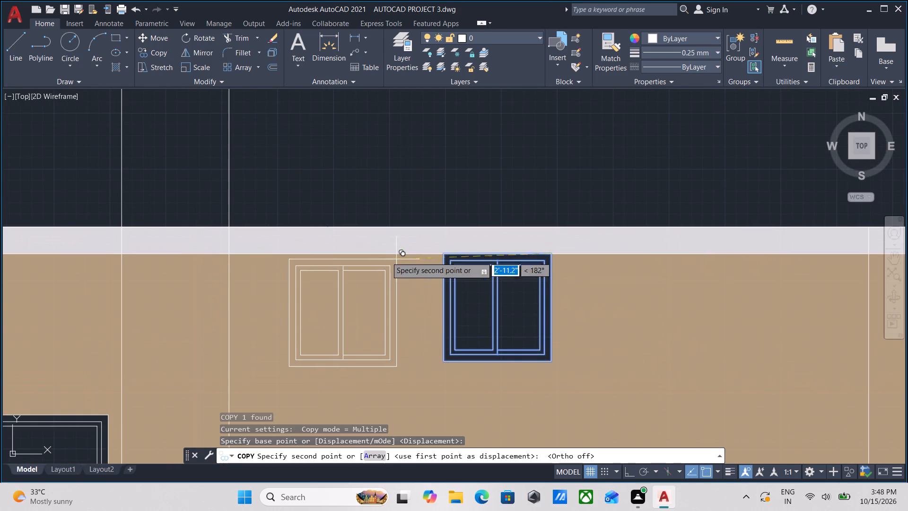
scroll(279, 224, down, 4)
middle_drag(254, 217, 369, 314)
scroll(291, 229, up, 3)
scroll(304, 236, down, 4)
middle_drag(312, 261, 328, 317)
scroll(336, 309, up, 2)
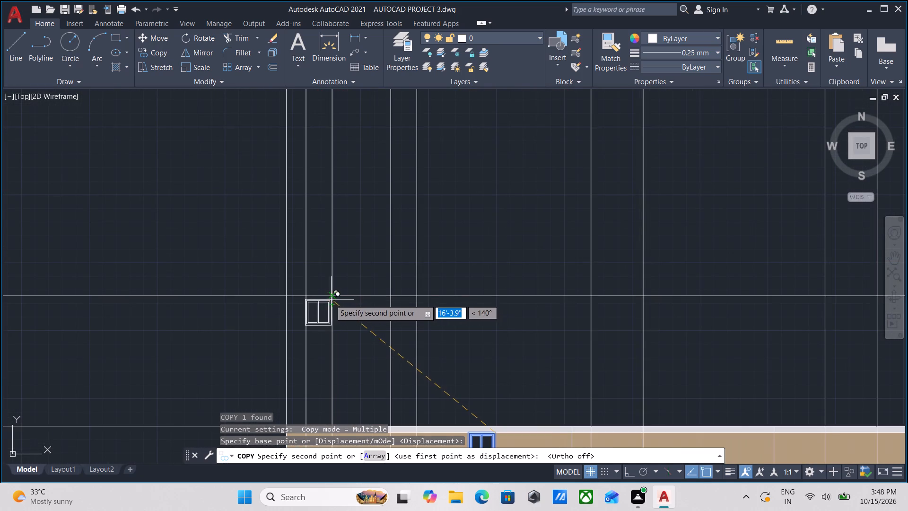
scroll(329, 300, up, 1)
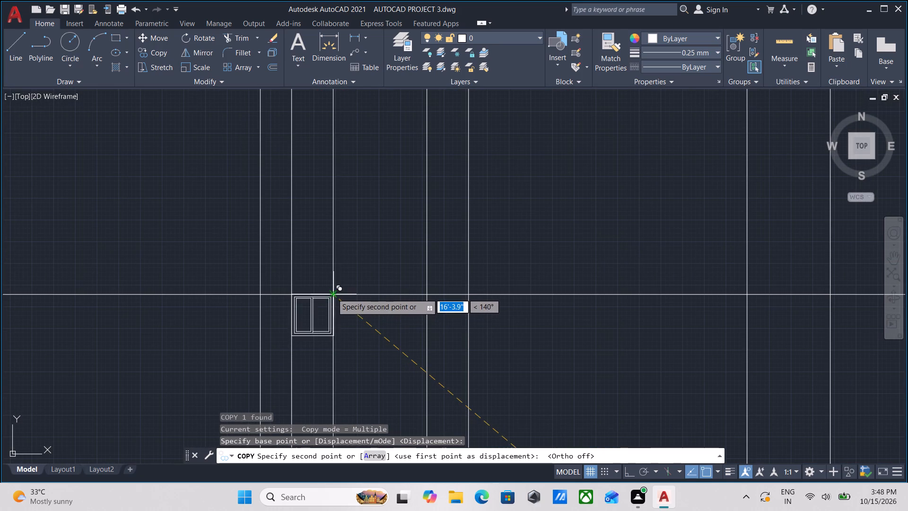
click(332, 293)
Place another copy of the small window where the toilet window's right projection line meets the upper horizontal line.
scroll(360, 293, down, 2)
middle_drag(360, 293, 304, 366)
scroll(364, 336, down, 2)
middle_drag(364, 339, 363, 353)
scroll(359, 389, up, 2)
scroll(346, 333, up, 2)
click(360, 305)
scroll(409, 306, down, 2)
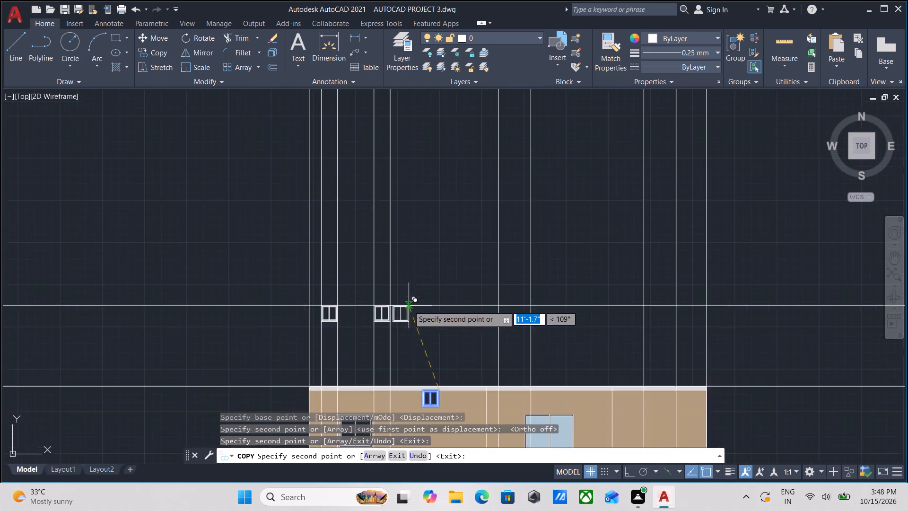
middle_drag(404, 315, 350, 369)
scroll(389, 325, down, 1)
middle_drag(389, 325, 363, 359)
middle_drag(373, 344, 358, 255)
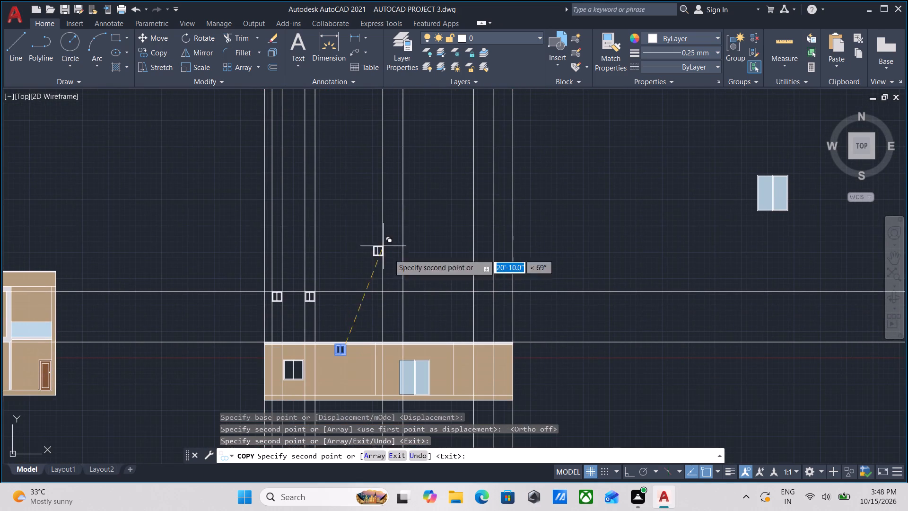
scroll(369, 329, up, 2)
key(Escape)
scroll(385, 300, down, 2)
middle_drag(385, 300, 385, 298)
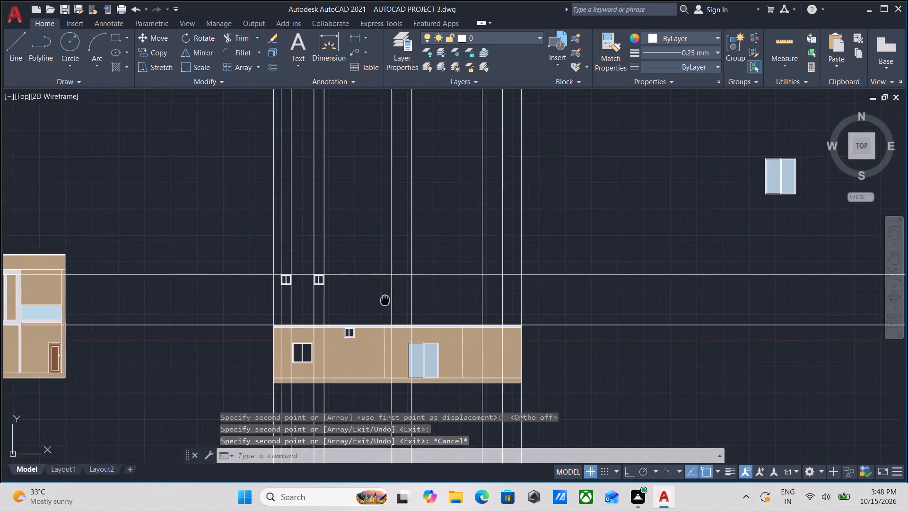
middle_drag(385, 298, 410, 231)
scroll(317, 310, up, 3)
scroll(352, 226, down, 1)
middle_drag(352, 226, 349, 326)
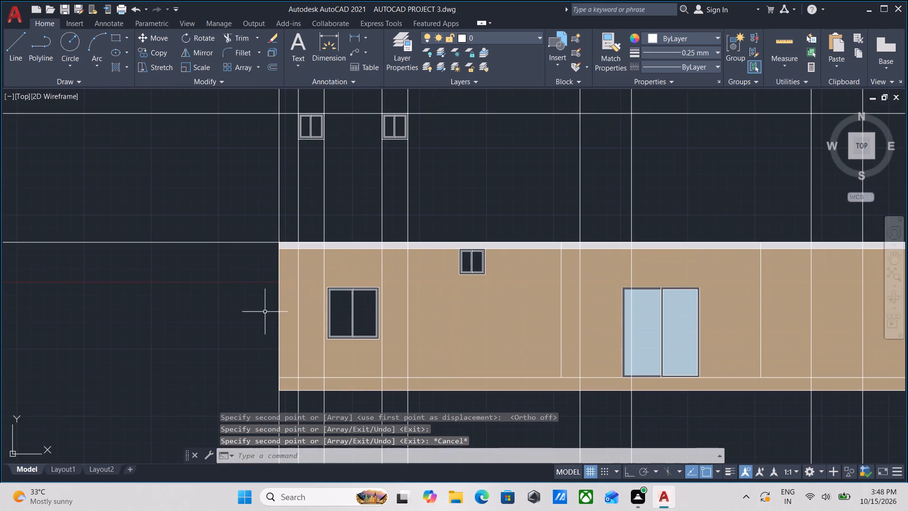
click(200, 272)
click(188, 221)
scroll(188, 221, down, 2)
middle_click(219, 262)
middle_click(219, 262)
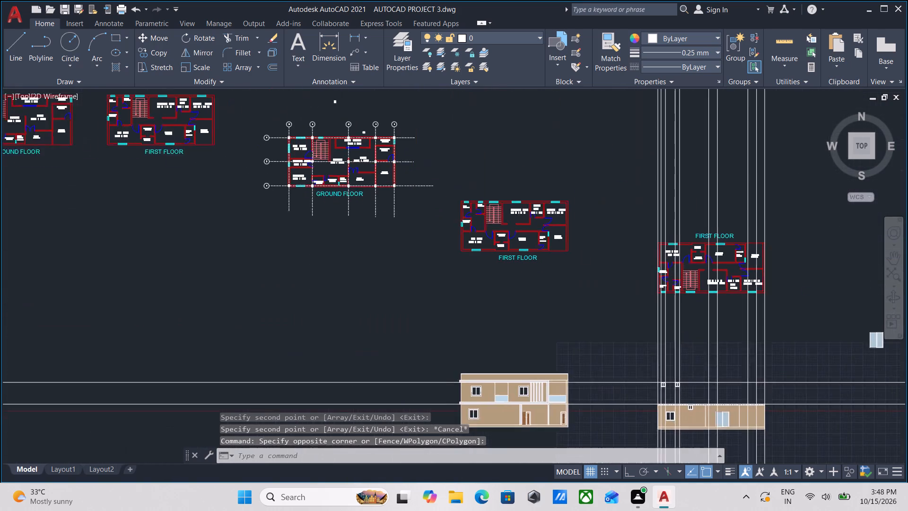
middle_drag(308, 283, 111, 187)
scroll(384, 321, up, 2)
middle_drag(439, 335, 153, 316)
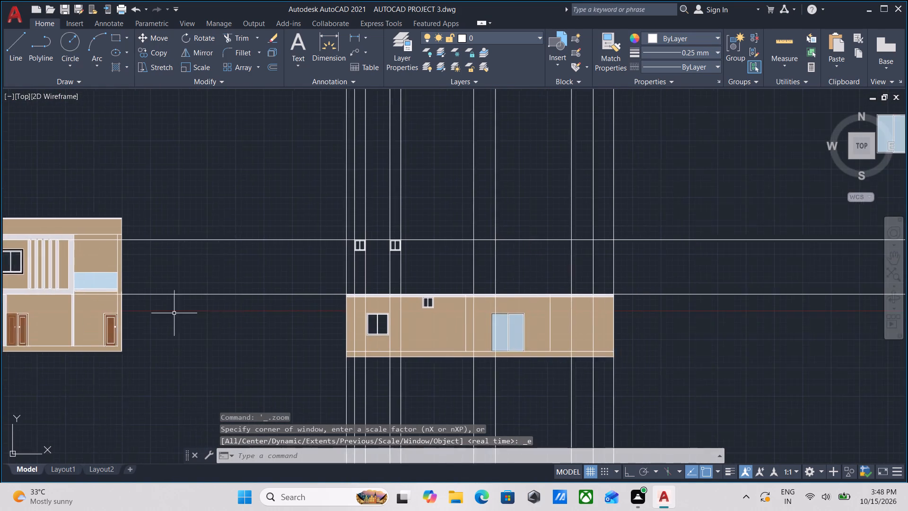
Offset the horizontal construction line at the top of the ground-storey slab upward by 3'.
scroll(239, 301, up, 2)
drag(302, 303, 297, 293)
click(271, 253)
scroll(271, 253, down, 1)
middle_drag(271, 253, 257, 281)
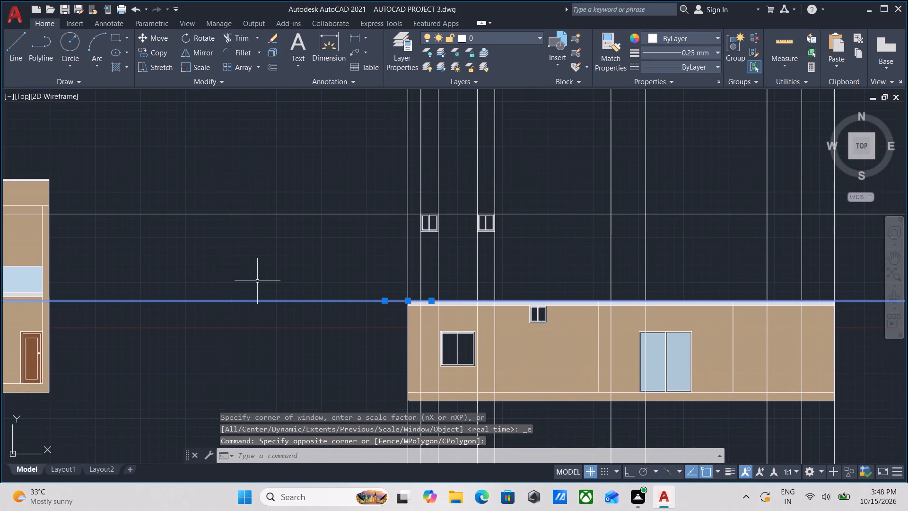
key(o)
key(Return)
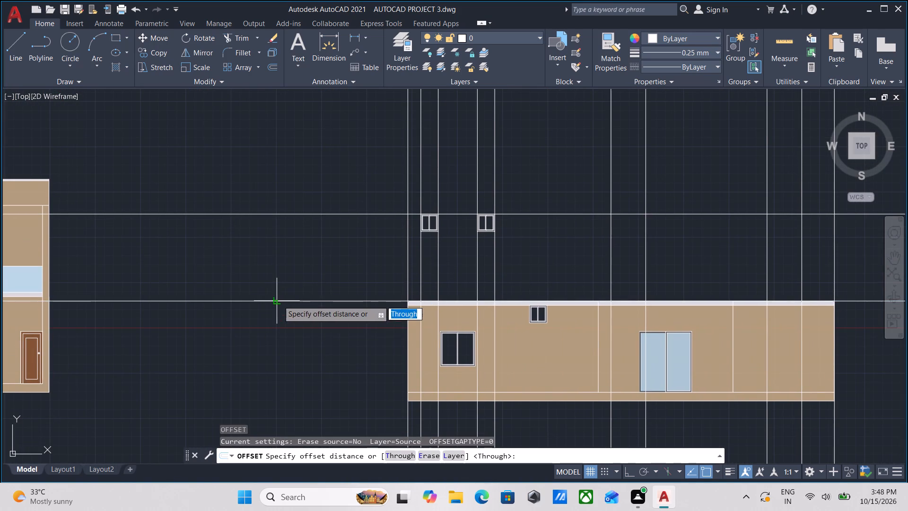
click(278, 300)
click(278, 262)
key(3)
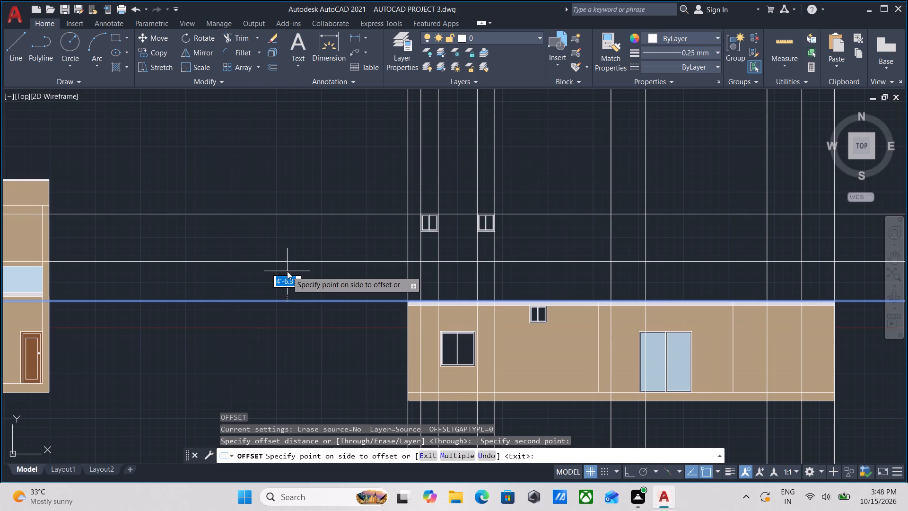
key(apostrophe)
key(Return)
middle_drag(295, 273, 278, 260)
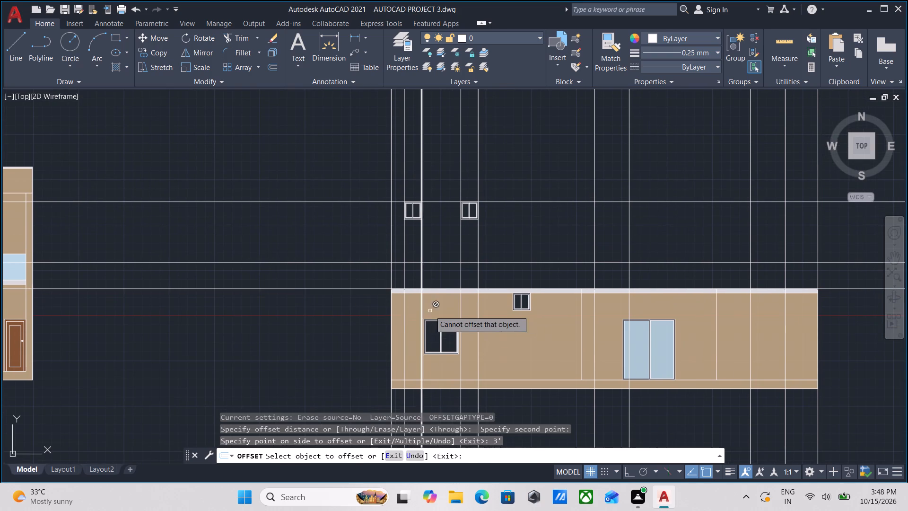
scroll(430, 310, up, 2)
key(Escape)
Copy the larger ground-storey window by its lower-left corner to where the drawing room window's left projection line meets the 3' sill line.
scroll(464, 380, up, 2)
click(463, 377)
click(425, 328)
scroll(425, 328, down, 1)
middle_drag(425, 328, 422, 272)
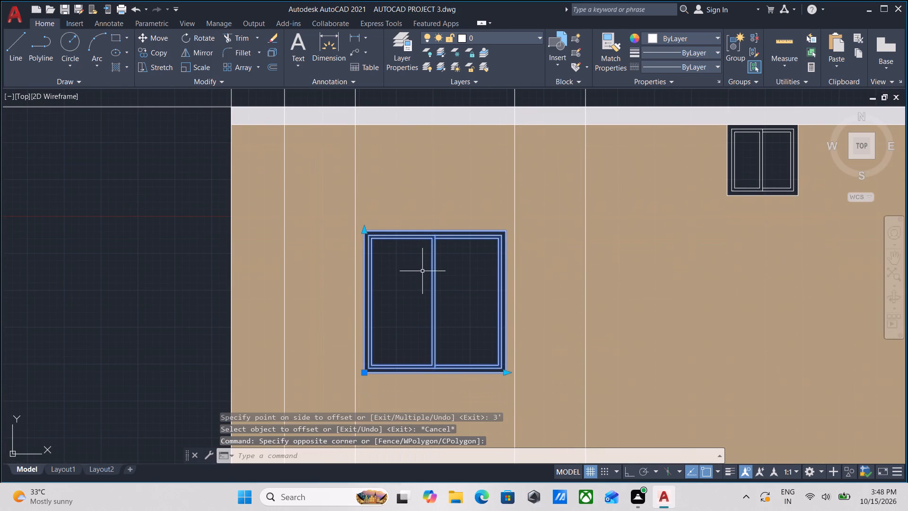
text(co)
key(Return)
scroll(367, 391, up, 2)
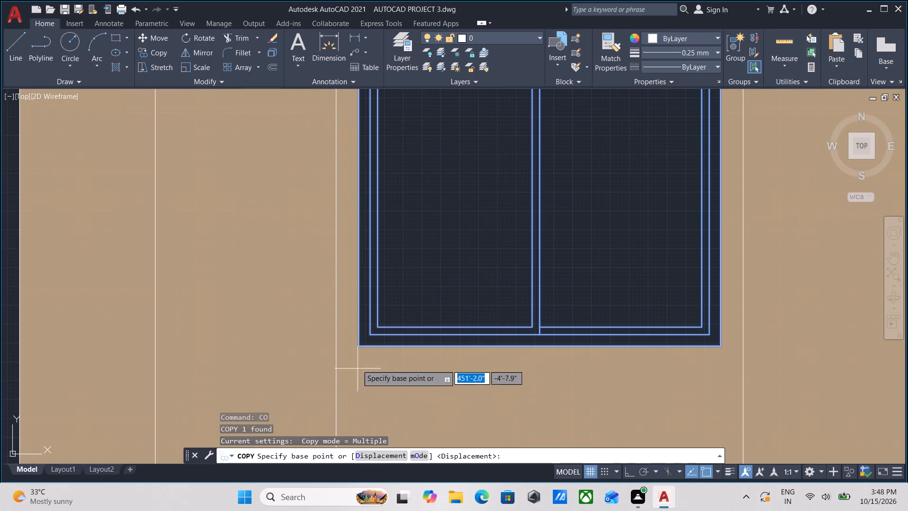
click(358, 344)
middle_drag(428, 267, 345, 408)
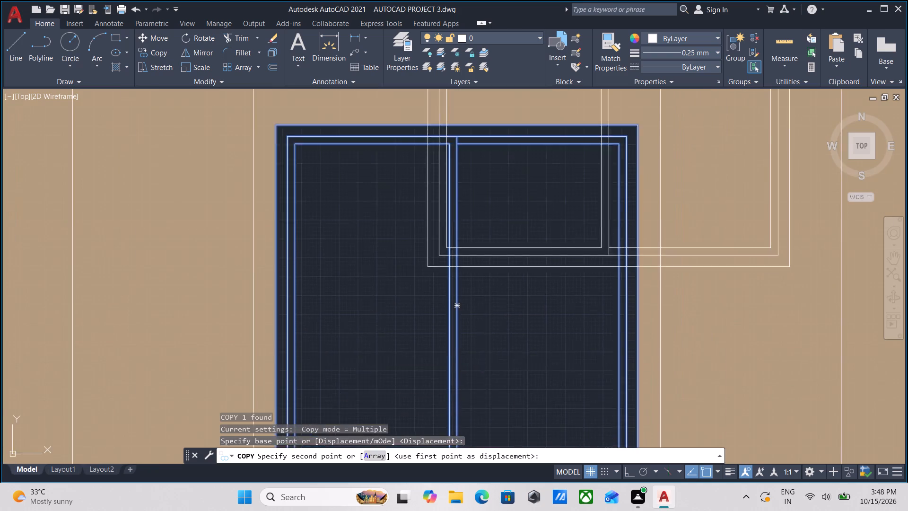
scroll(402, 312, down, 3)
middle_drag(402, 312, 286, 431)
scroll(285, 432, up, 1)
scroll(374, 290, down, 2)
middle_drag(374, 290, 377, 327)
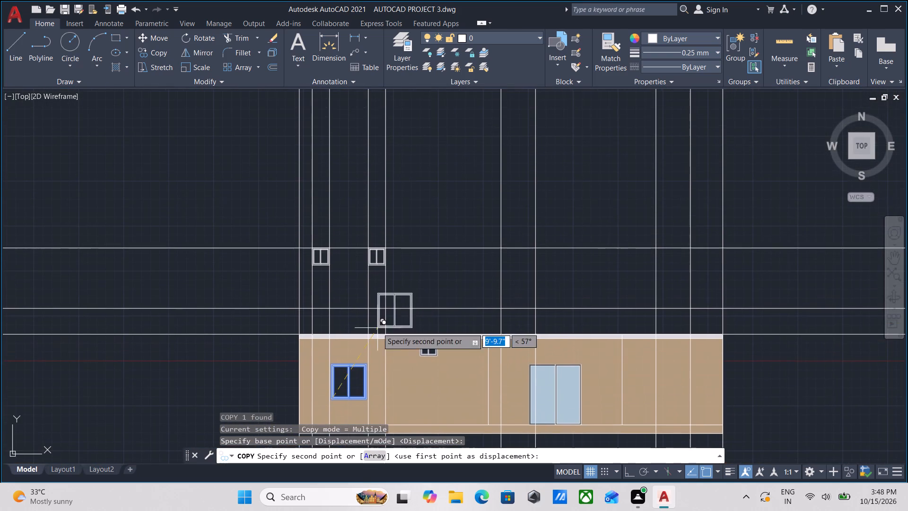
middle_drag(449, 302, 356, 326)
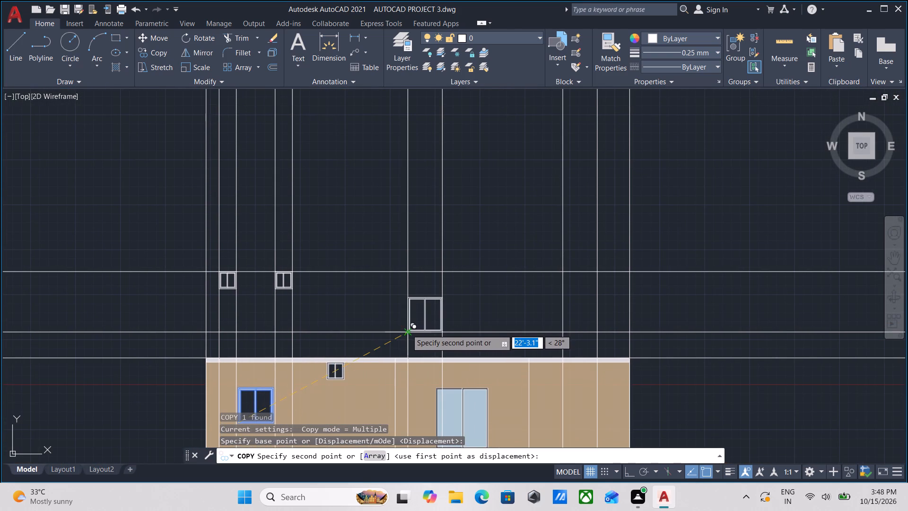
click(407, 330)
Place another copy of the larger window where the guest room window's left projection line meets the 3' sill line.
scroll(410, 304, down, 1)
middle_drag(410, 305, 397, 402)
middle_drag(393, 342, 386, 310)
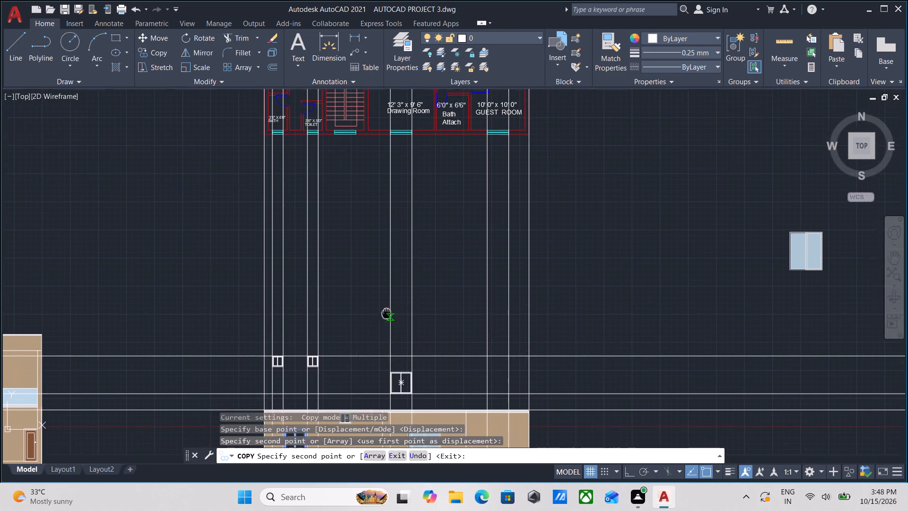
middle_drag(386, 310, 381, 290)
scroll(496, 372, up, 2)
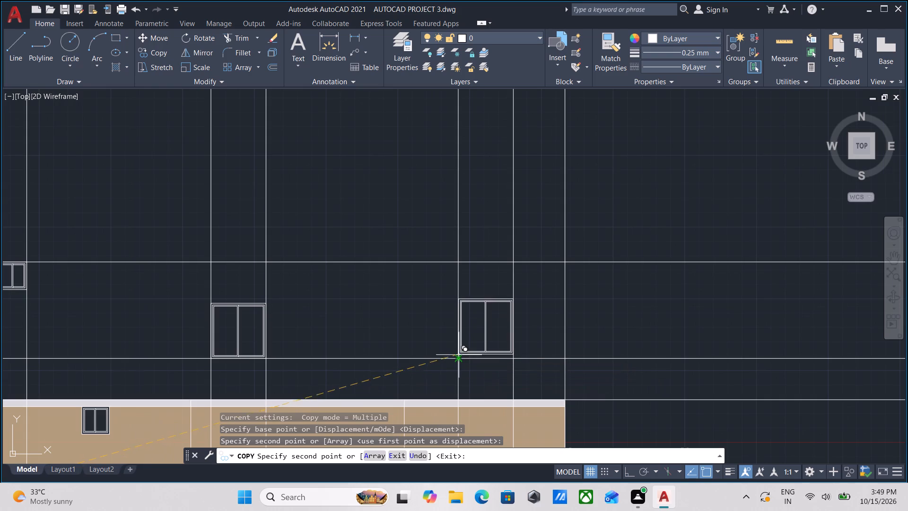
click(460, 358)
scroll(476, 305, down, 2)
middle_drag(476, 305, 382, 325)
middle_drag(258, 326, 318, 320)
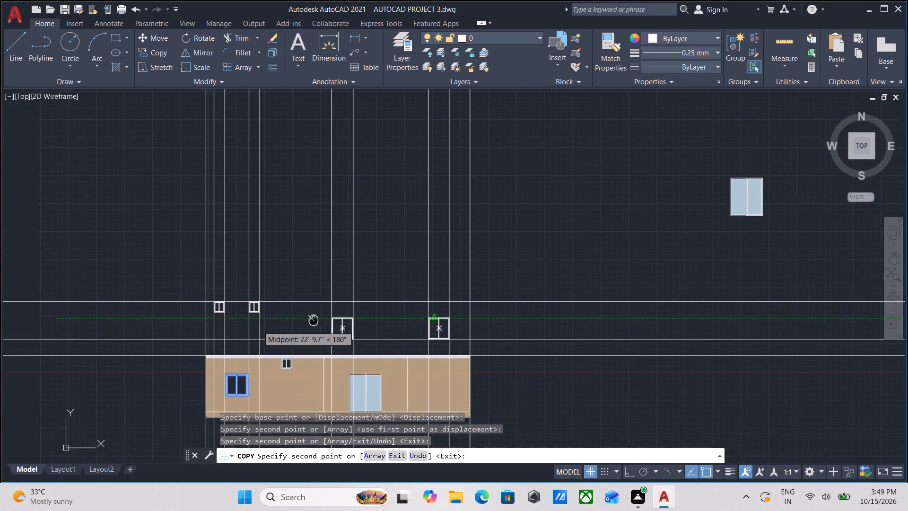
middle_drag(318, 320, 328, 323)
key(Escape)
Move the upper-storey bath window straight down about 7" below the upper horizontal line.
scroll(233, 337, up, 2)
scroll(213, 300, up, 1)
middle_drag(213, 299, 226, 345)
scroll(273, 292, up, 1)
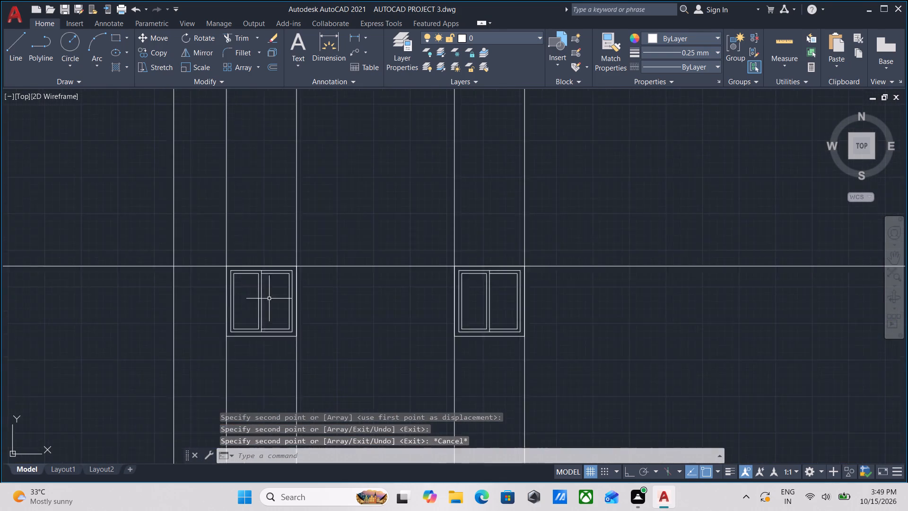
scroll(268, 301, up, 1)
scroll(259, 333, down, 1)
middle_drag(259, 333, 277, 305)
drag(292, 353, 288, 342)
click(274, 299)
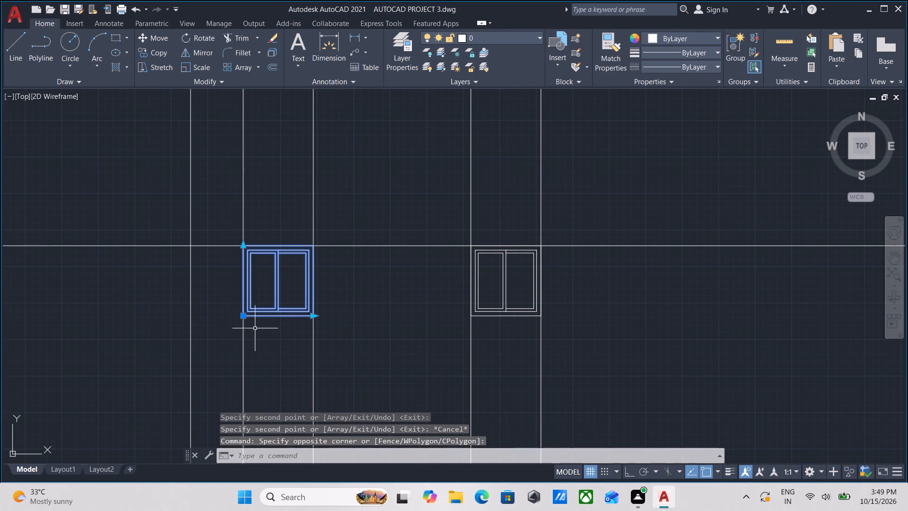
key(m)
key(Return)
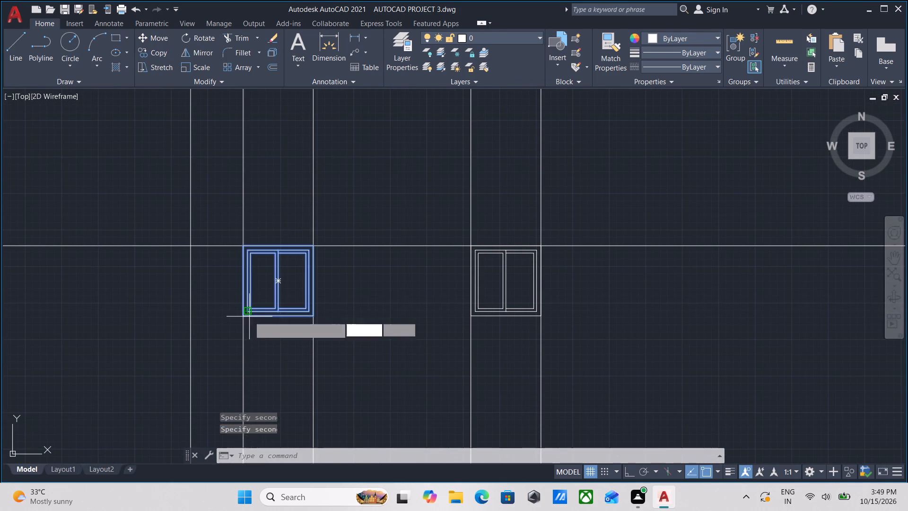
click(279, 314)
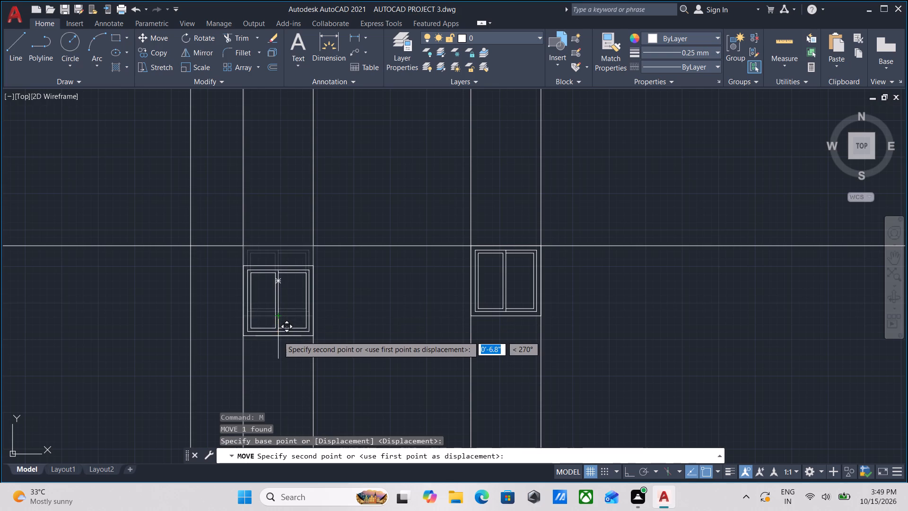
click(278, 336)
Move the upper-storey toilet window down so its bottom edge aligns with the bottom of the bath window.
click(490, 334)
click(486, 308)
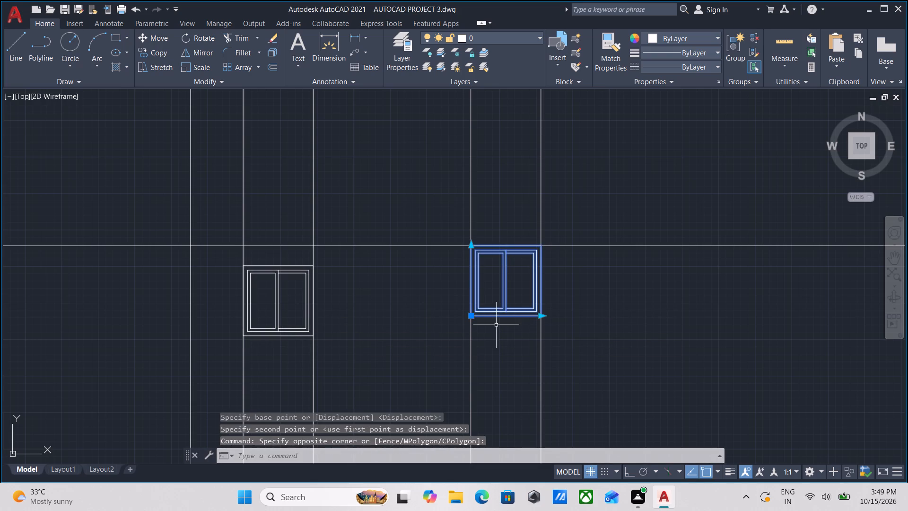
key(m)
key(Return)
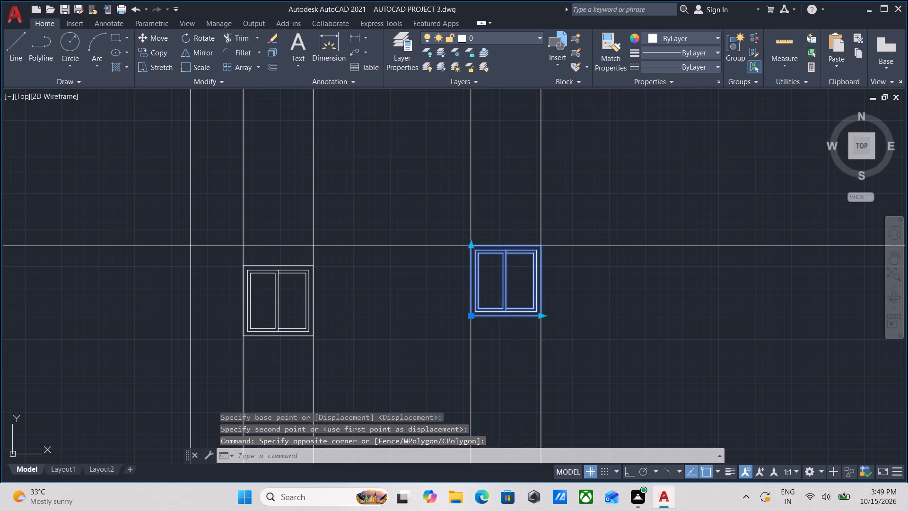
click(504, 318)
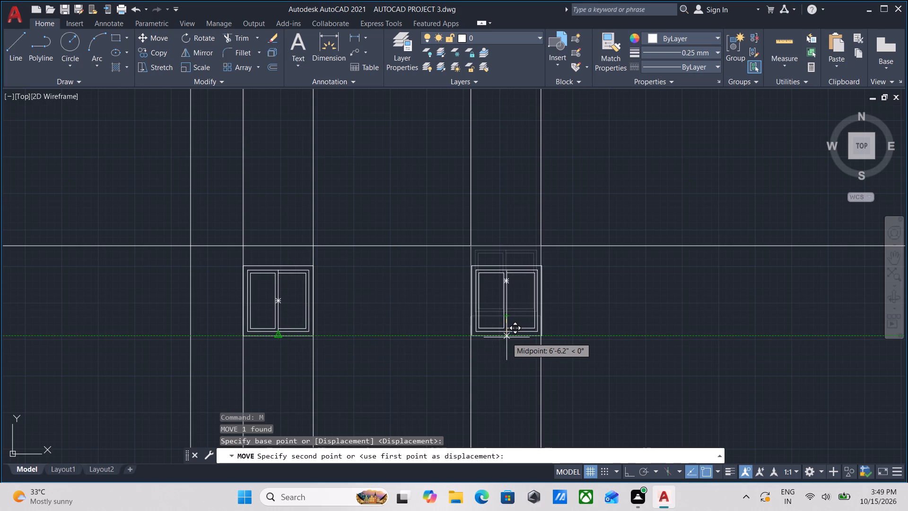
click(506, 337)
Move the toilet window sideways so its lower-left corner sits on its left projection line.
scroll(504, 338, up, 2)
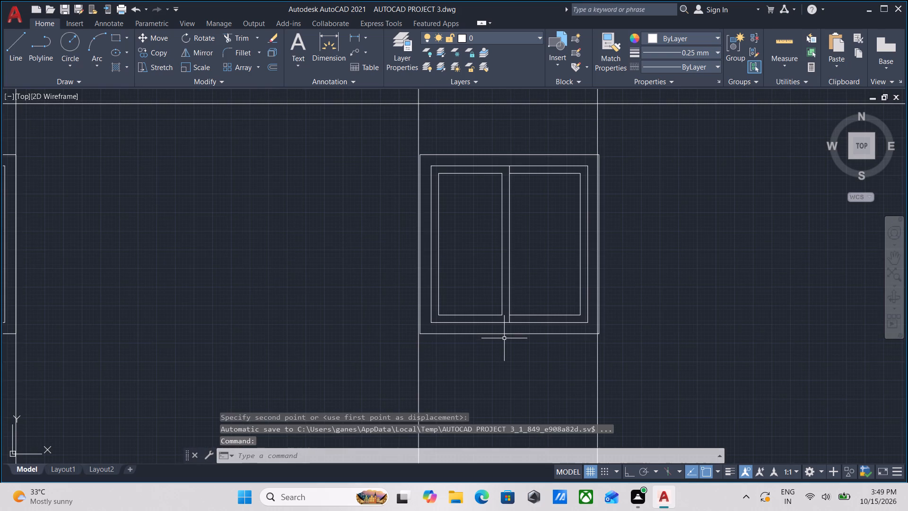
scroll(486, 340, up, 2)
drag(481, 339, 469, 329)
click(452, 316)
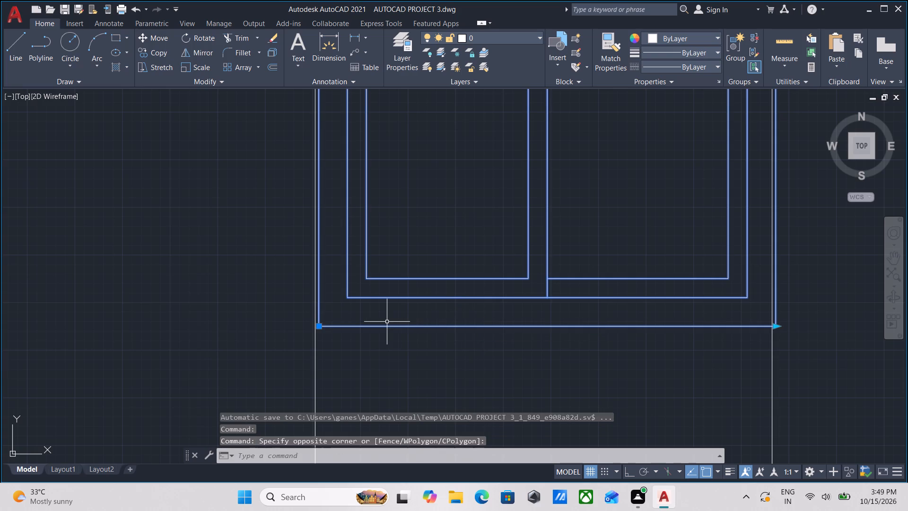
key(m)
key(Return)
scroll(326, 328, up, 2)
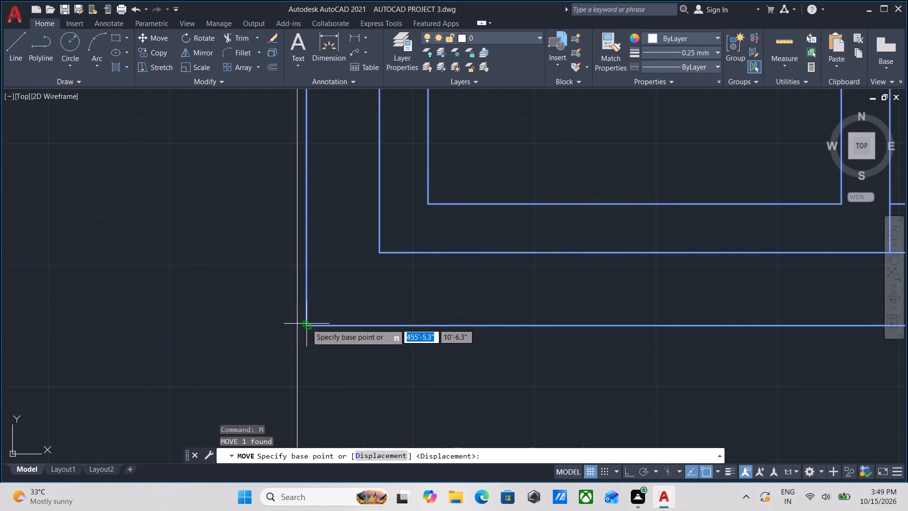
click(306, 324)
click(297, 325)
scroll(297, 325, down, 4)
key(Escape)
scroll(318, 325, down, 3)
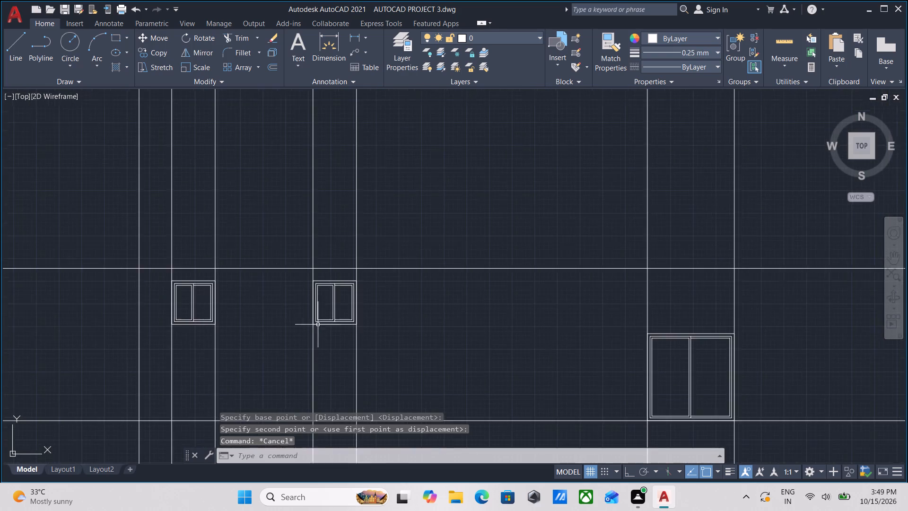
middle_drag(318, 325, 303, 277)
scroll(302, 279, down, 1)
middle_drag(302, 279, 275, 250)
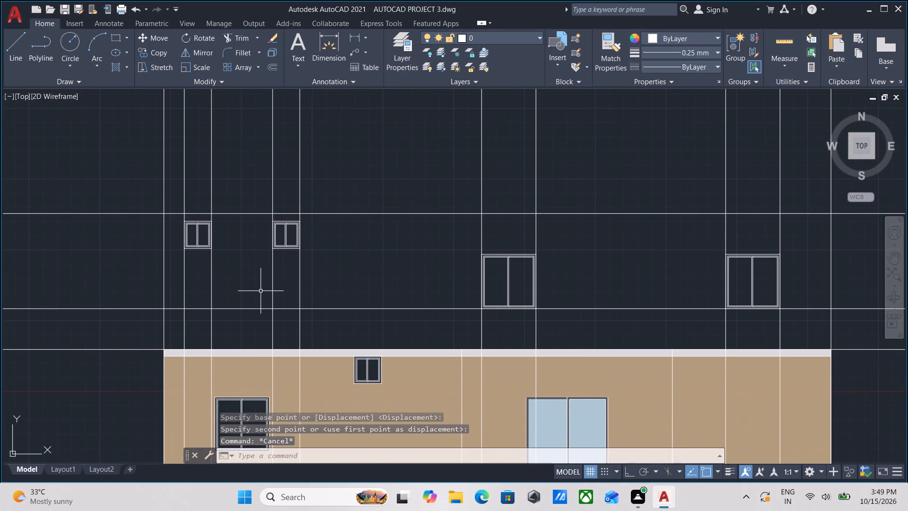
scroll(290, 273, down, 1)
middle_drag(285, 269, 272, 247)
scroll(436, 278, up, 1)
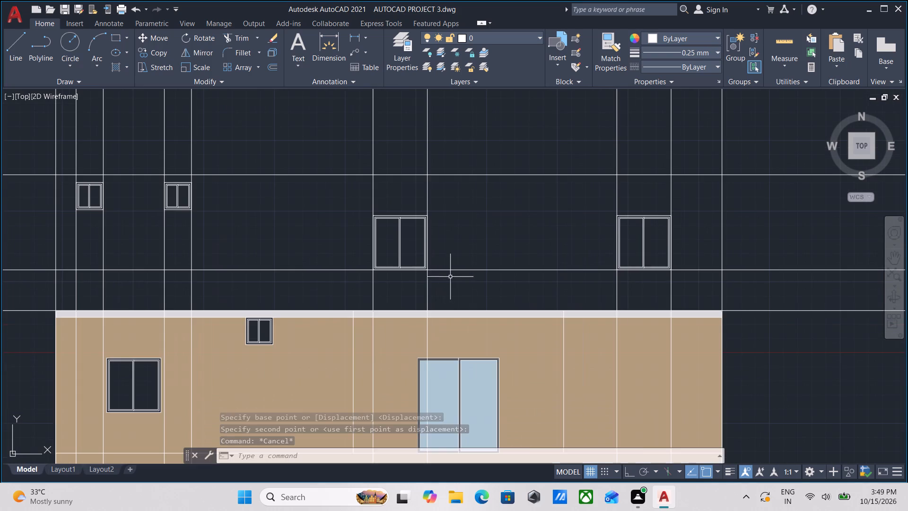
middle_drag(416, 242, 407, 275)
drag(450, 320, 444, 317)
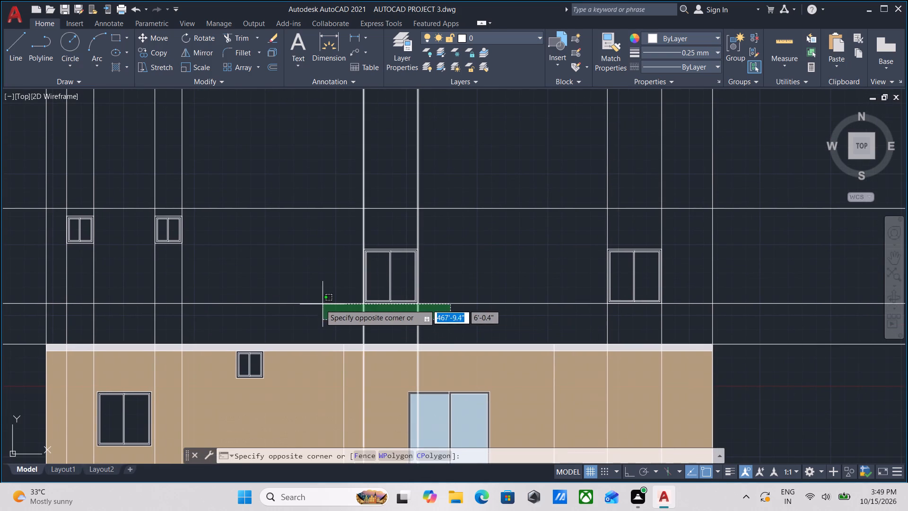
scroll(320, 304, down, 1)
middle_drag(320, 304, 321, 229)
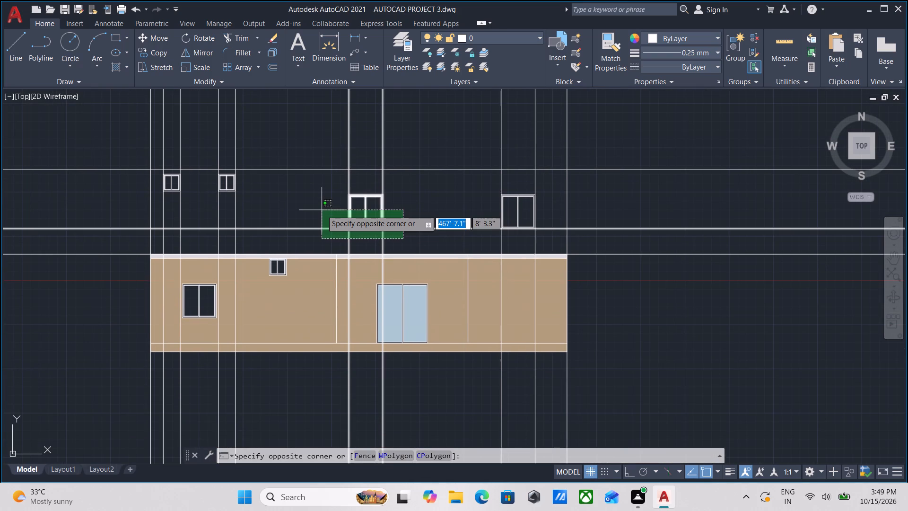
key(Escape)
Erase the vertical window projection lines between the two outer building edge lines of the rear elevation.
scroll(324, 227, down, 2)
middle_drag(288, 350, 285, 290)
scroll(404, 325, up, 1)
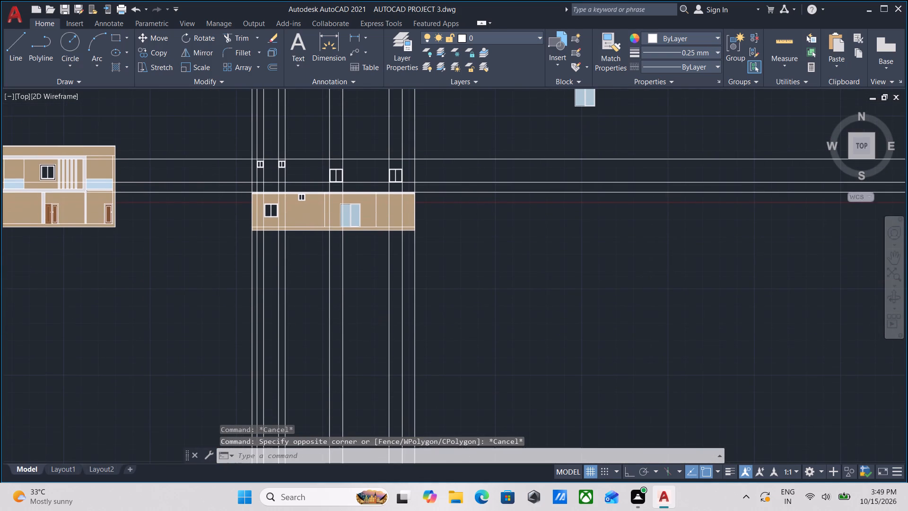
click(406, 323)
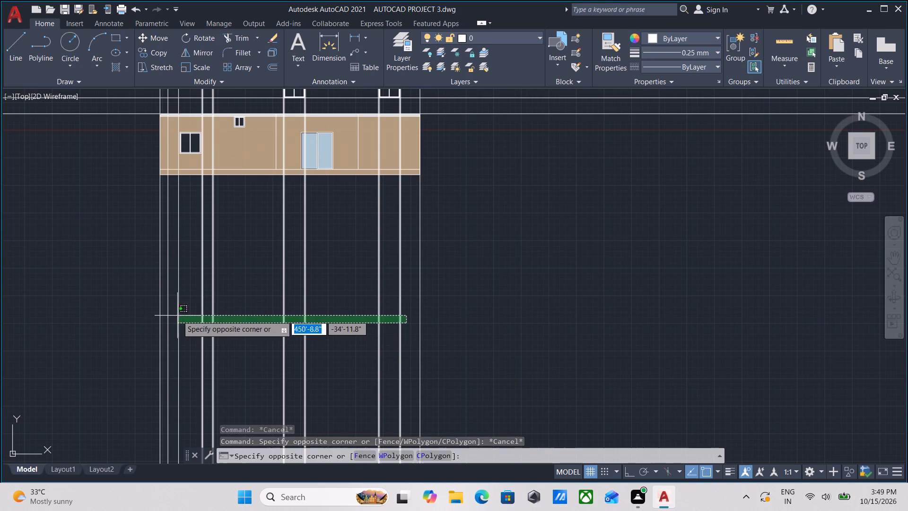
click(167, 312)
right_click(167, 312)
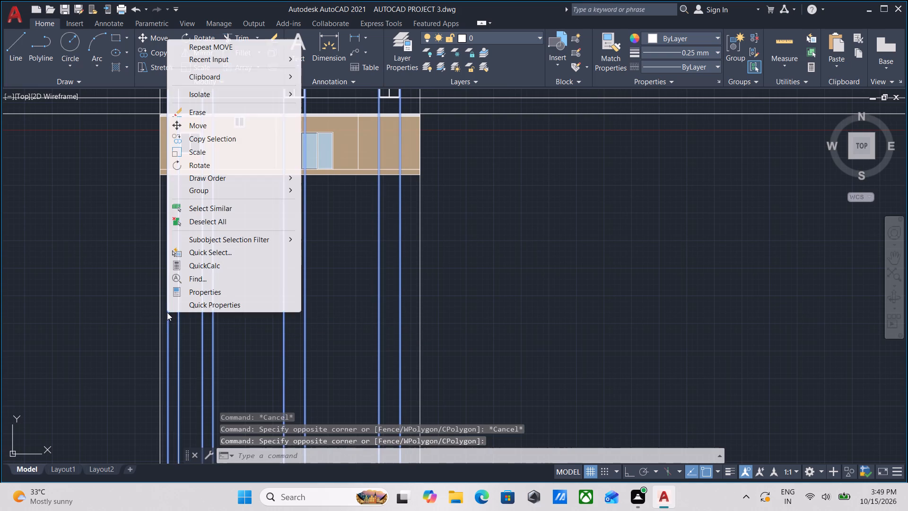
click(203, 110)
scroll(262, 243, down, 1)
middle_drag(262, 243, 252, 375)
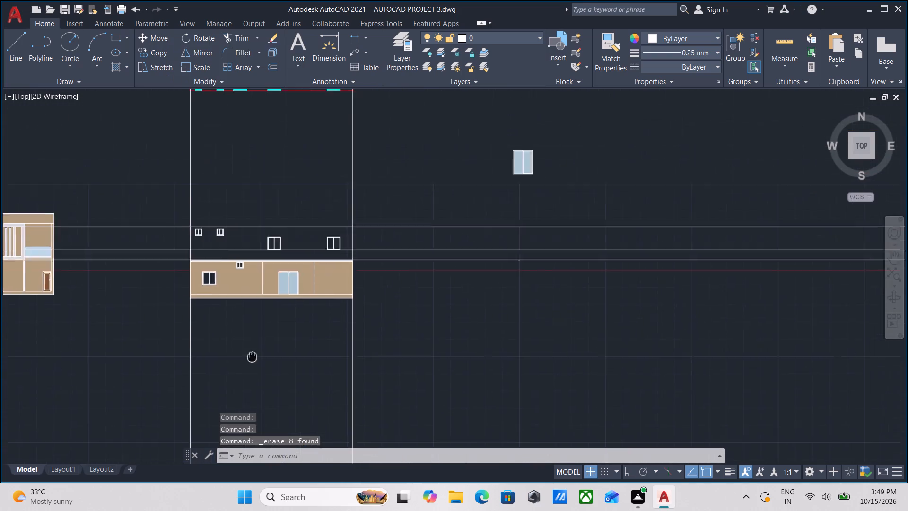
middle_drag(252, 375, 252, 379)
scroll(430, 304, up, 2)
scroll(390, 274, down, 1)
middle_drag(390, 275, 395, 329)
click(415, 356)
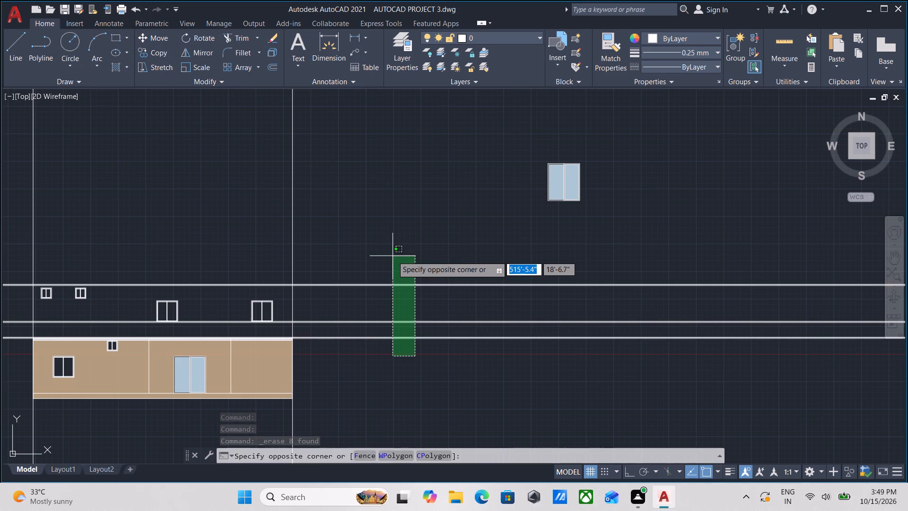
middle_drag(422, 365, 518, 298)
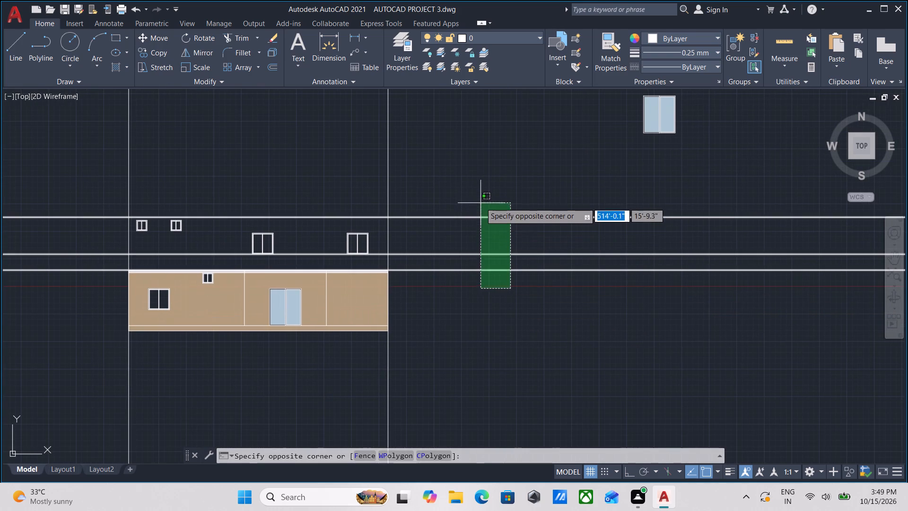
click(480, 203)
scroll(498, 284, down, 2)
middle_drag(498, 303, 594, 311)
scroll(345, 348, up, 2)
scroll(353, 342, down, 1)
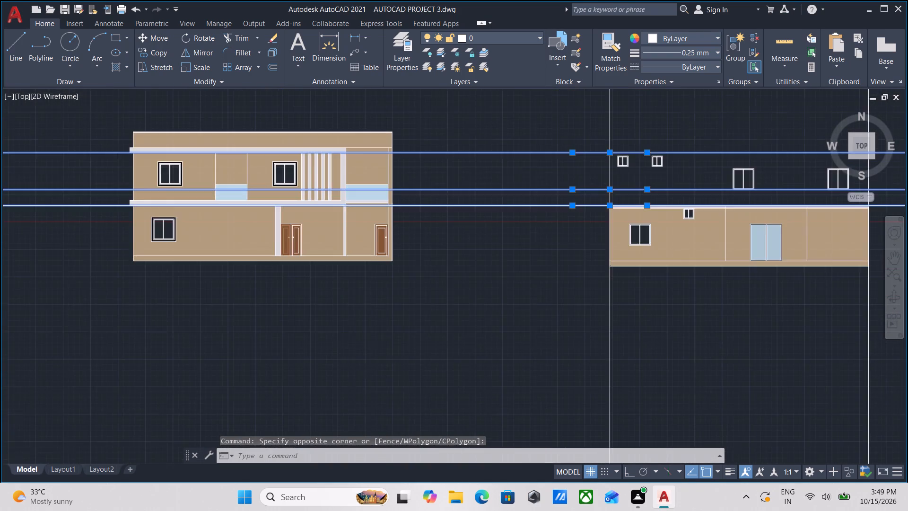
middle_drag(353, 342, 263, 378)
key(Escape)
Trim the three horizontal projection lines between the front and rear elevations and beyond the rear elevation's right edge line.
middle_drag(318, 345, 293, 373)
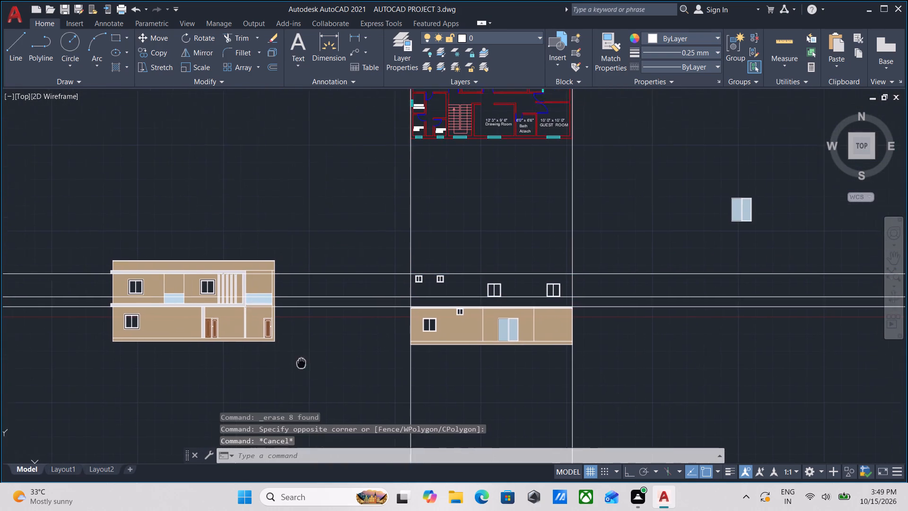
middle_drag(293, 373, 267, 400)
text(tr)
key(Return)
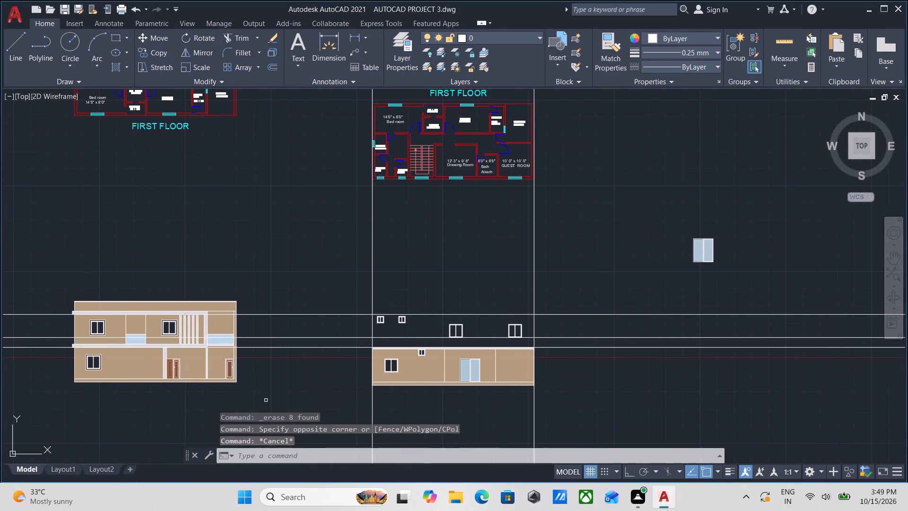
click(284, 390)
click(282, 292)
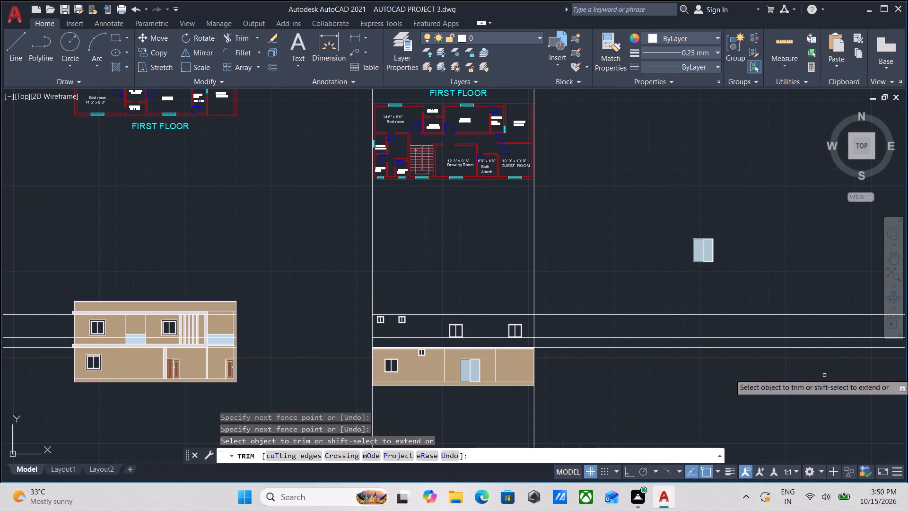
click(614, 364)
click(590, 300)
scroll(552, 341, up, 1)
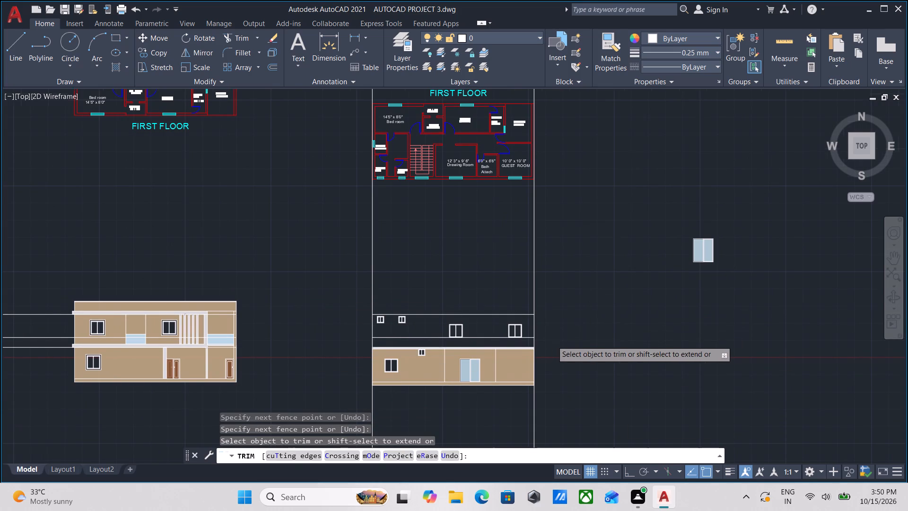
middle_drag(553, 342, 554, 368)
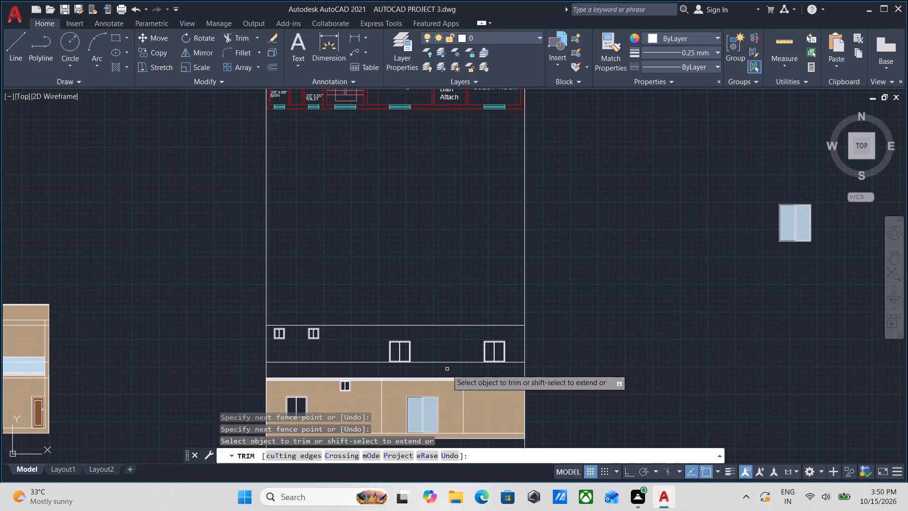
key(Escape)
Erase the horizontal construction line along the bottoms of the two larger upper-storey windows in the rear elevation.
scroll(447, 369, down, 2)
scroll(442, 357, up, 1)
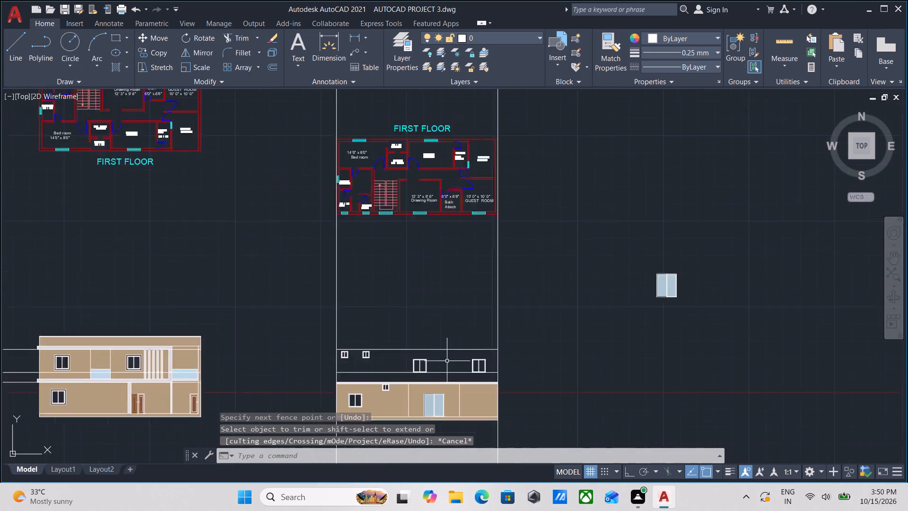
scroll(447, 361, up, 3)
click(445, 383)
click(439, 345)
right_click(439, 345)
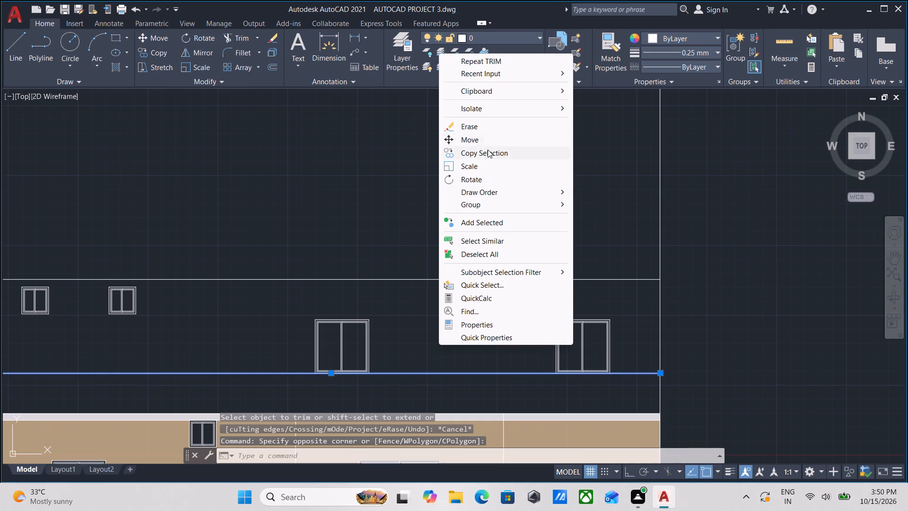
click(479, 124)
Draw a 5" horizontal line outward from the upper-right corner of the left larger upper-storey window, turning Ortho on.
scroll(351, 341, up, 2)
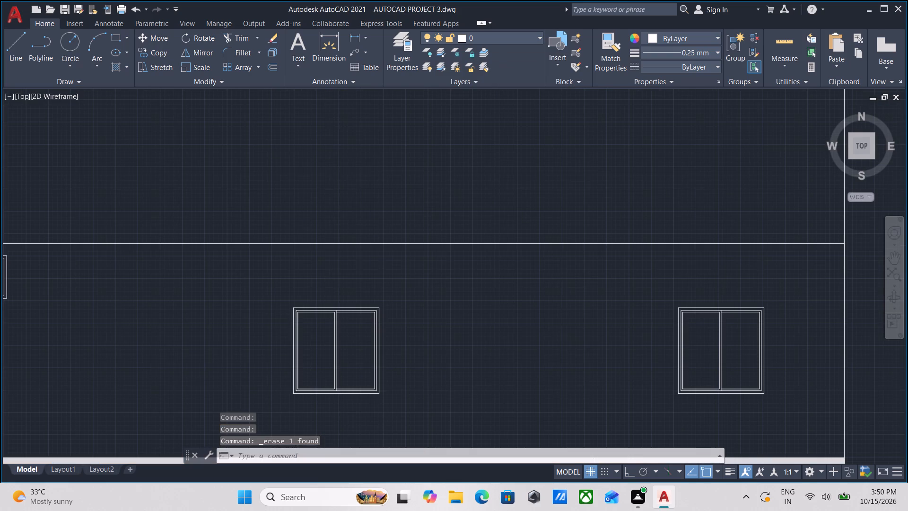
key(l)
key(Return)
scroll(385, 291, up, 2)
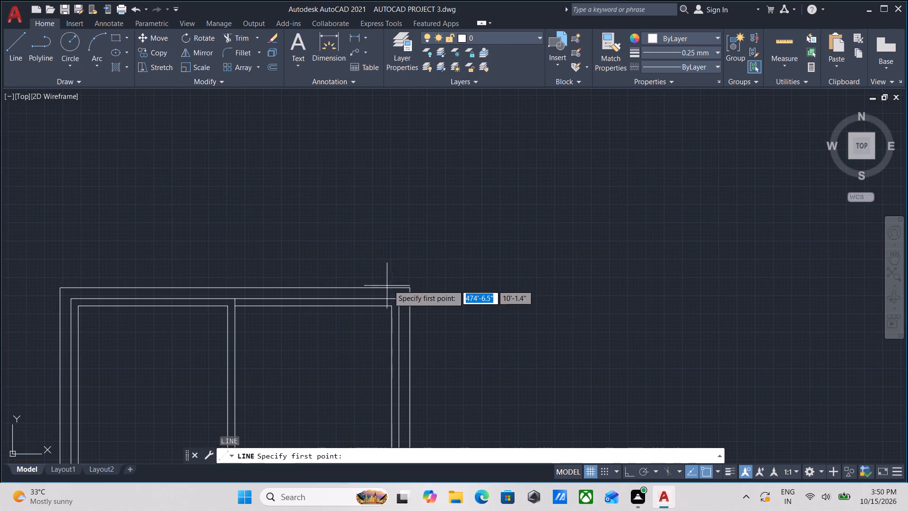
click(408, 289)
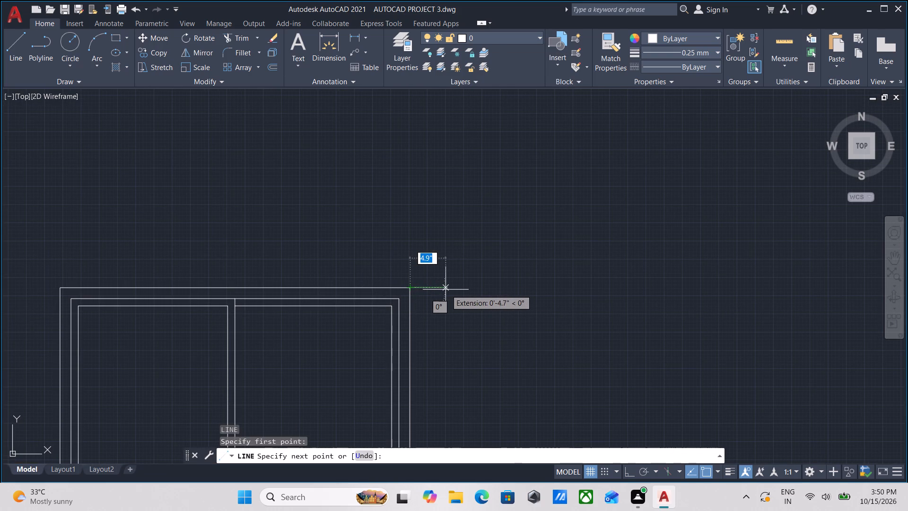
key(5)
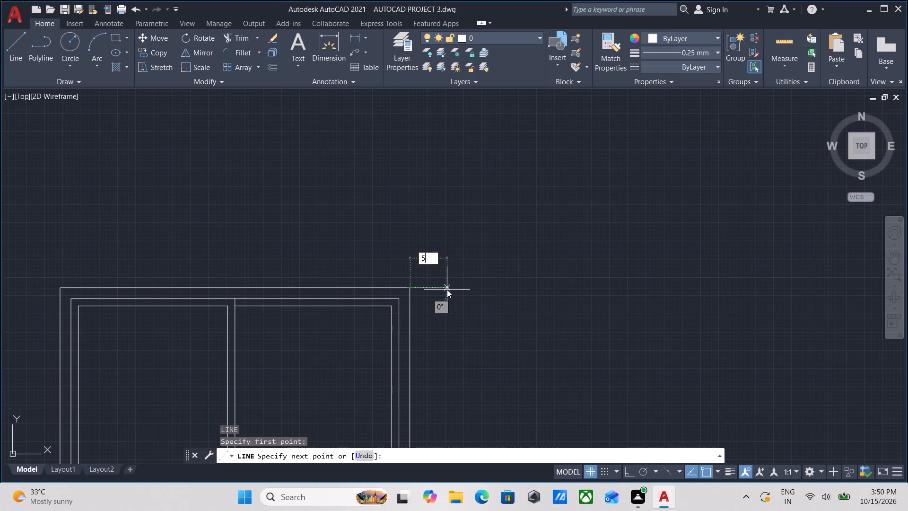
key(shift+quotedbl)
key(Return)
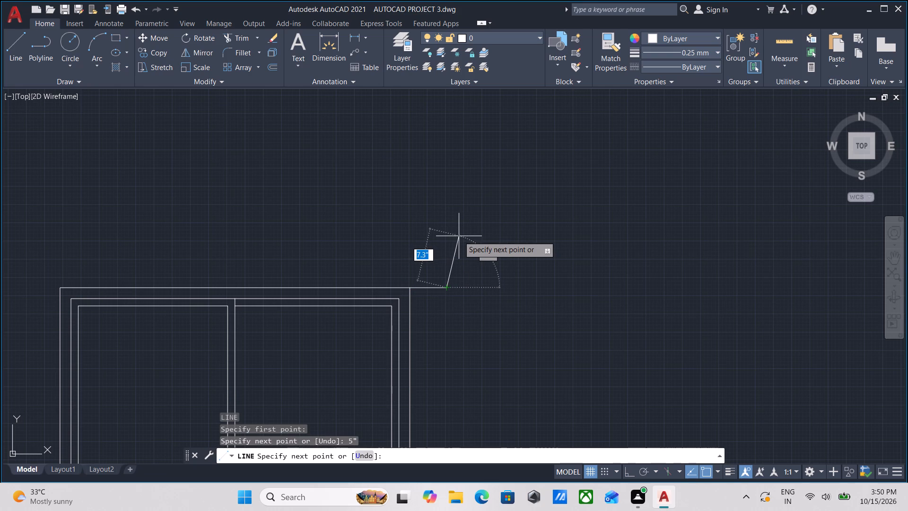
key(F8)
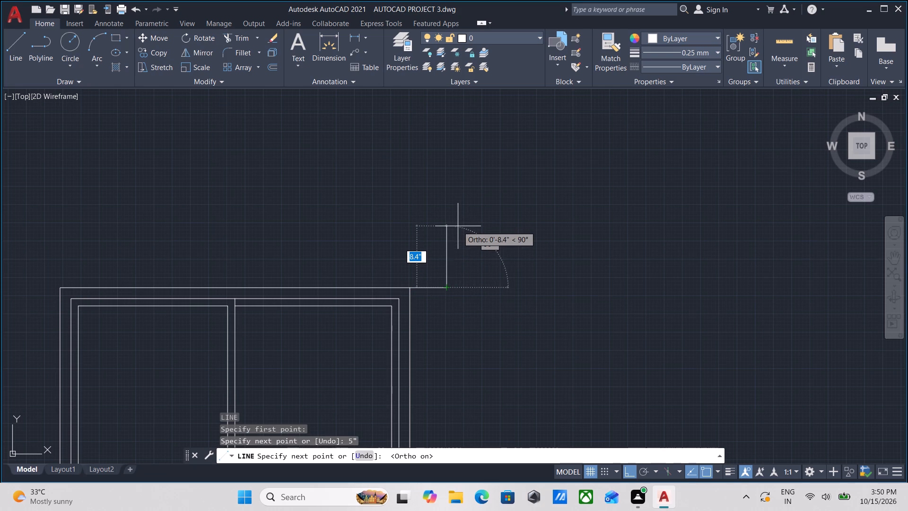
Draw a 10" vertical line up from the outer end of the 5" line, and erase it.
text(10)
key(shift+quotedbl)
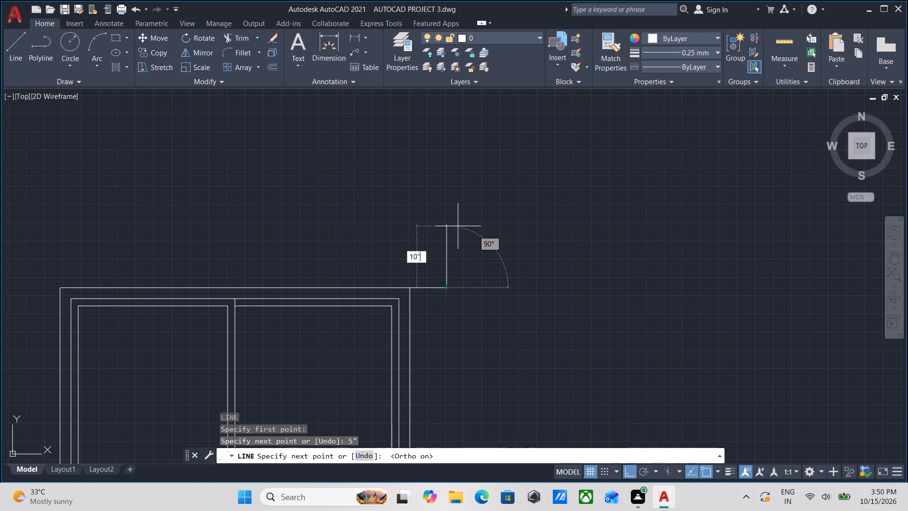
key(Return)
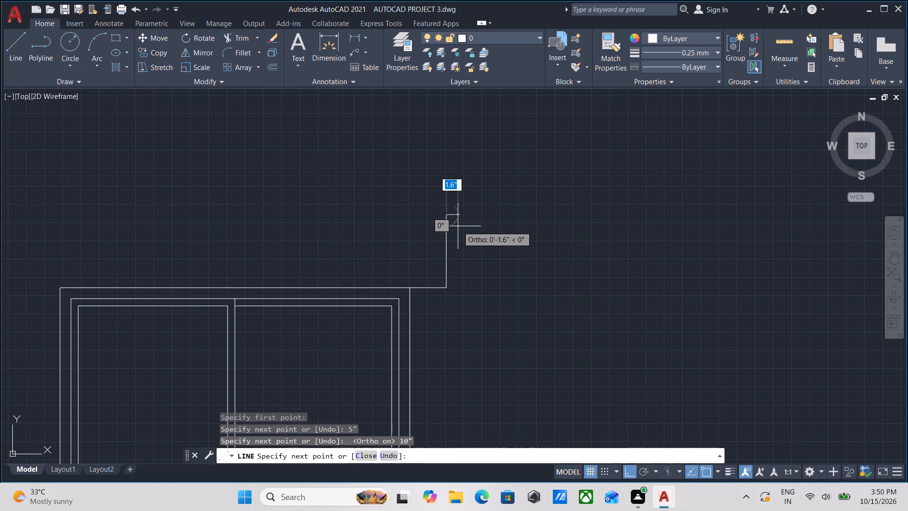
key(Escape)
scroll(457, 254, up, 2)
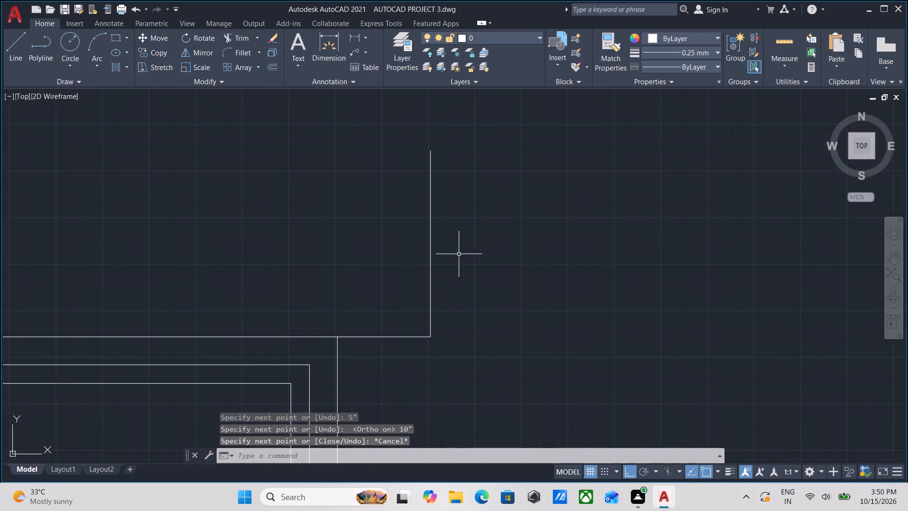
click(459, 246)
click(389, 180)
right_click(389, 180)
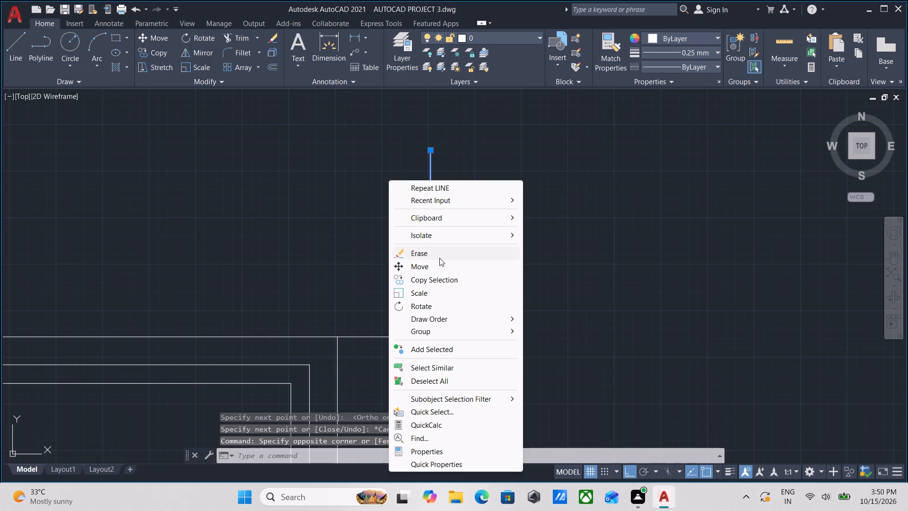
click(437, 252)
Draw a 6" vertical line up from the outer end of the 5" line at the window's upper-right corner.
key(l)
key(Return)
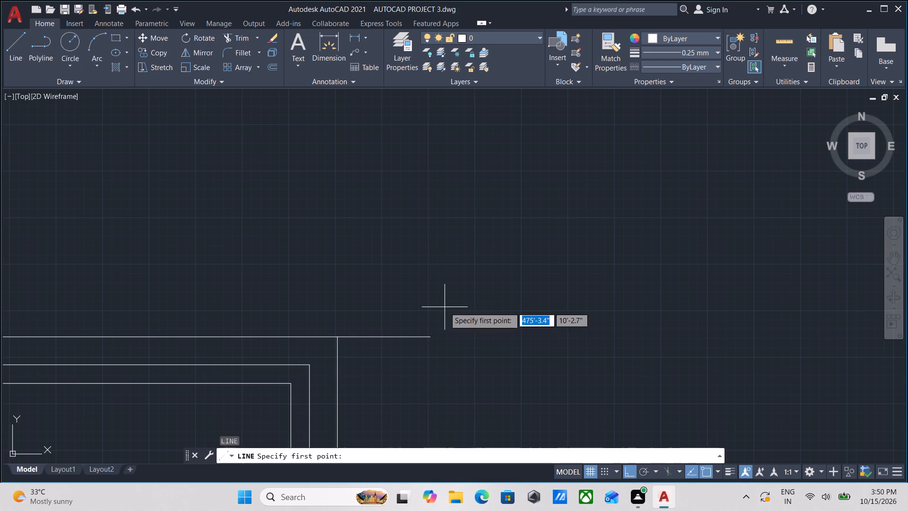
click(429, 335)
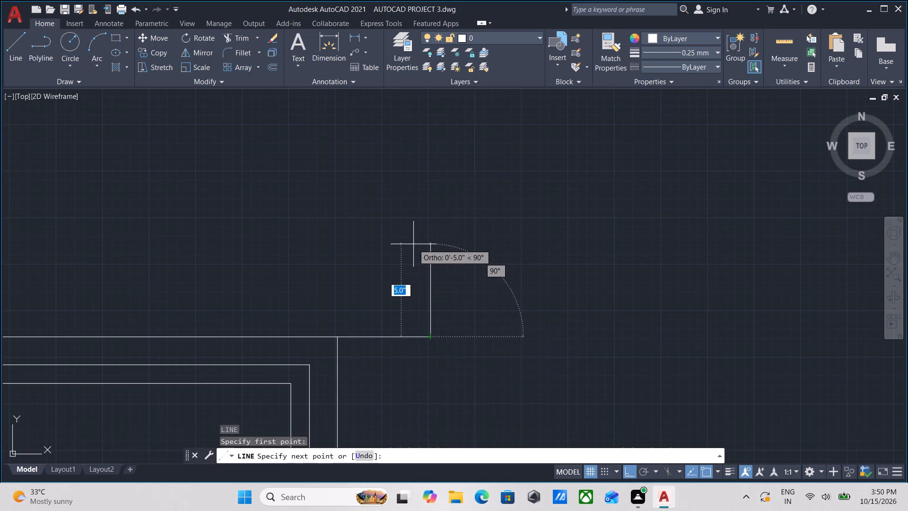
key(6)
key(shift+quotedbl)
key(Return)
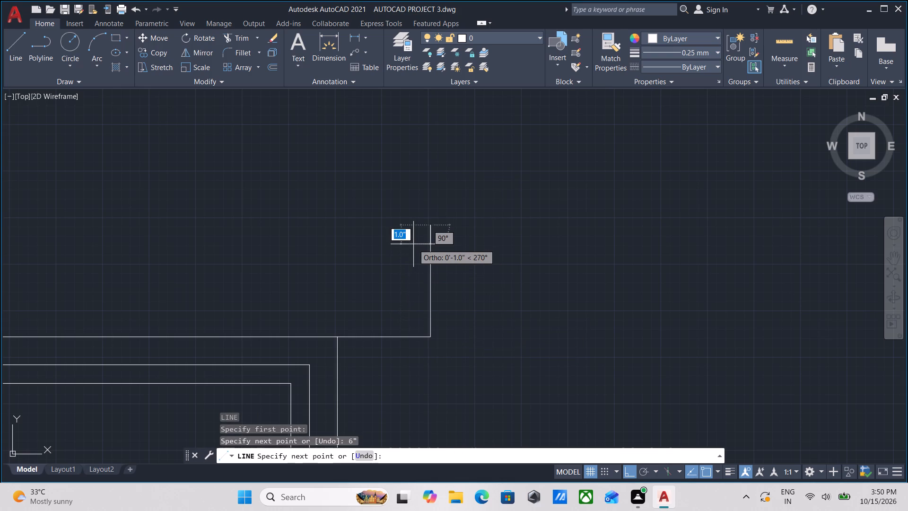
key(Escape)
Draw a line from the same window's upper-left corner, 5" outward to the left and 6" straight up.
middle_drag(157, 201, 364, 226)
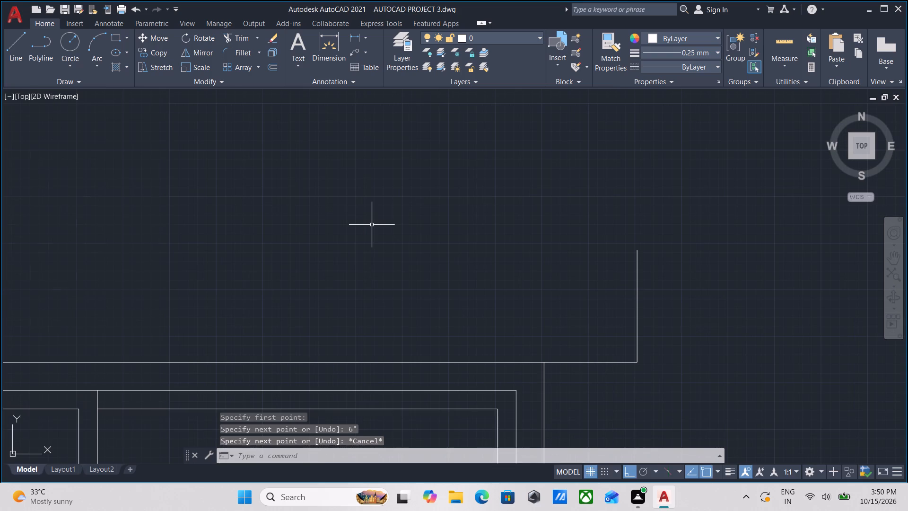
key(l)
key(Return)
scroll(372, 225, down, 2)
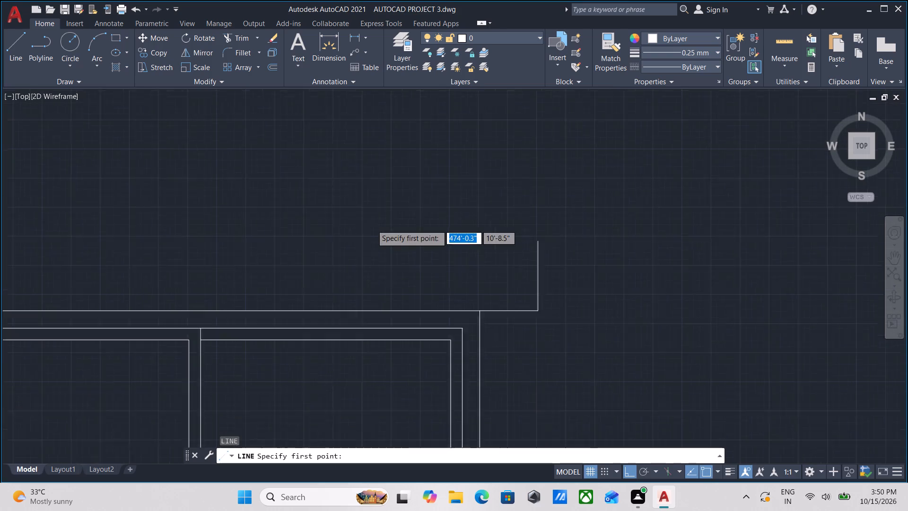
scroll(372, 225, down, 1)
middle_drag(316, 232, 407, 226)
scroll(288, 251, up, 3)
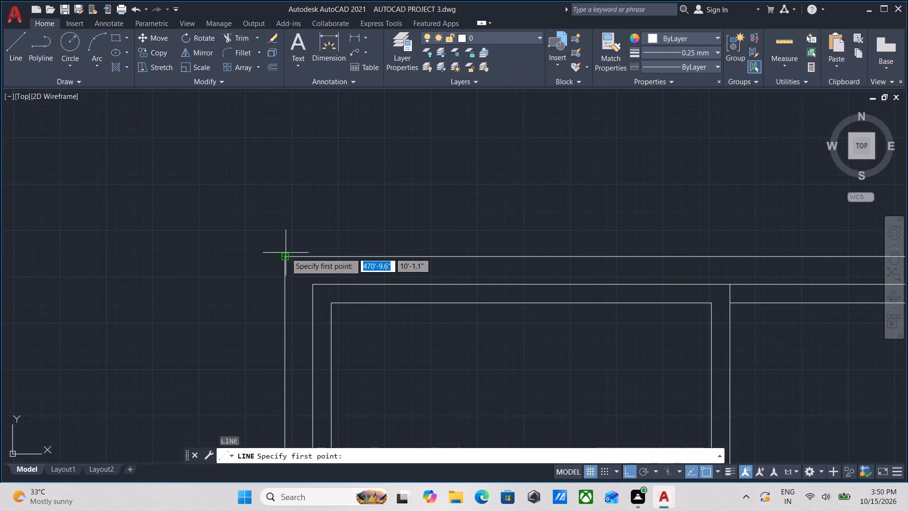
click(285, 257)
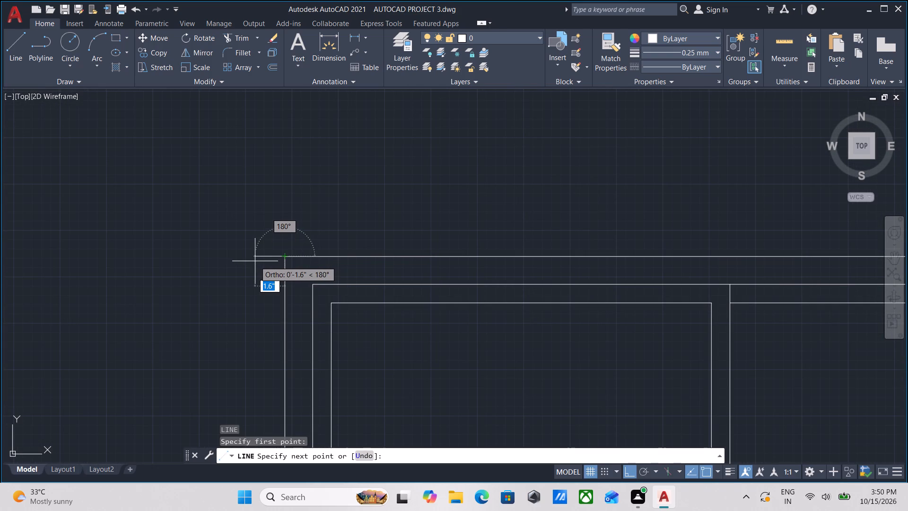
key(5)
key(shift+quotedbl)
key(Return)
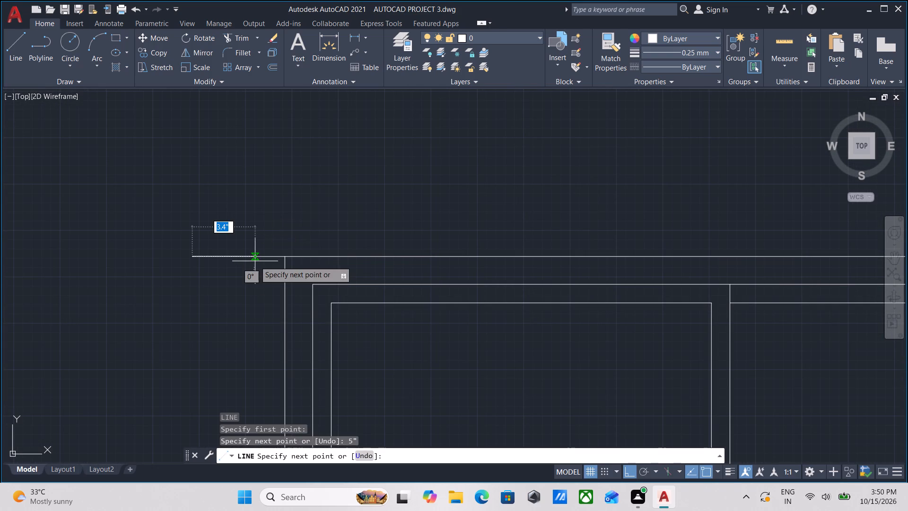
middle_drag(242, 145, 233, 240)
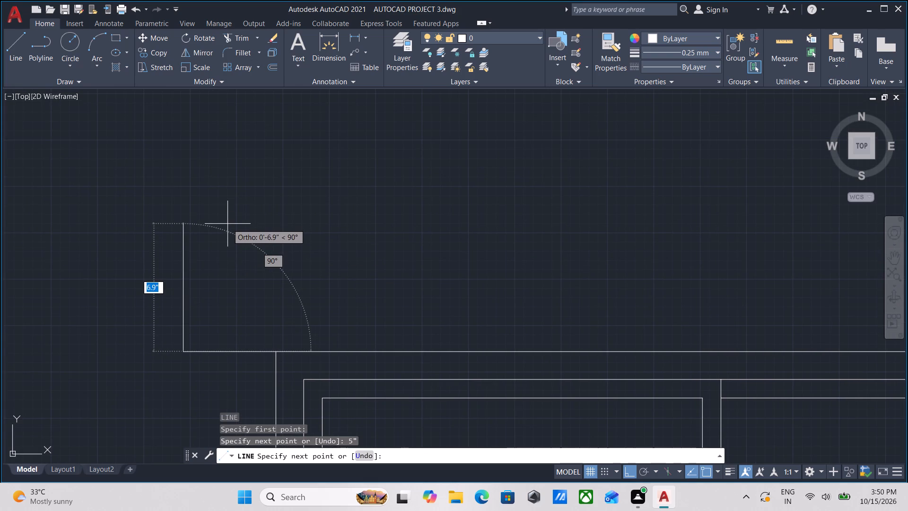
key(6)
key(shift+quotedbl)
key(Return)
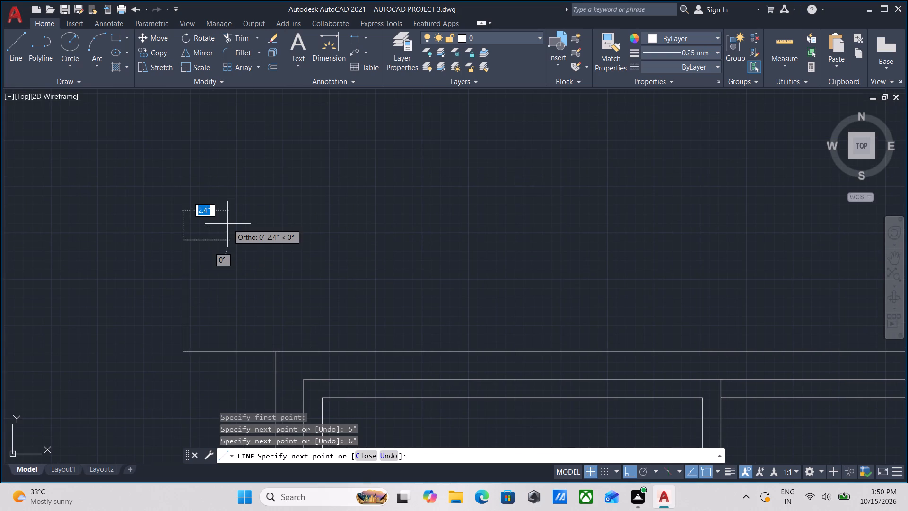
Continue the line horizontally to the top of the right-hand 6" line, closing the band above the window.
scroll(470, 260, down, 1)
middle_drag(470, 260, 116, 277)
middle_drag(412, 259, 296, 276)
scroll(297, 276, up, 1)
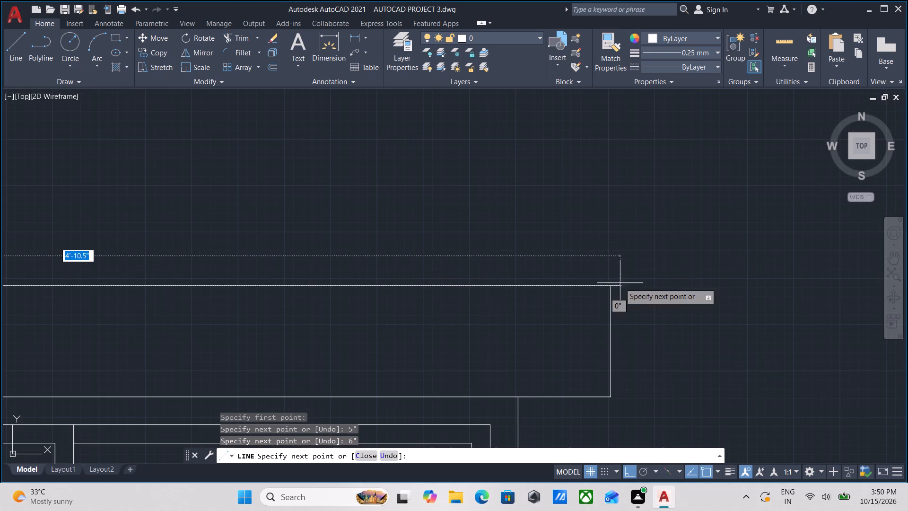
click(613, 287)
scroll(613, 287, down, 2)
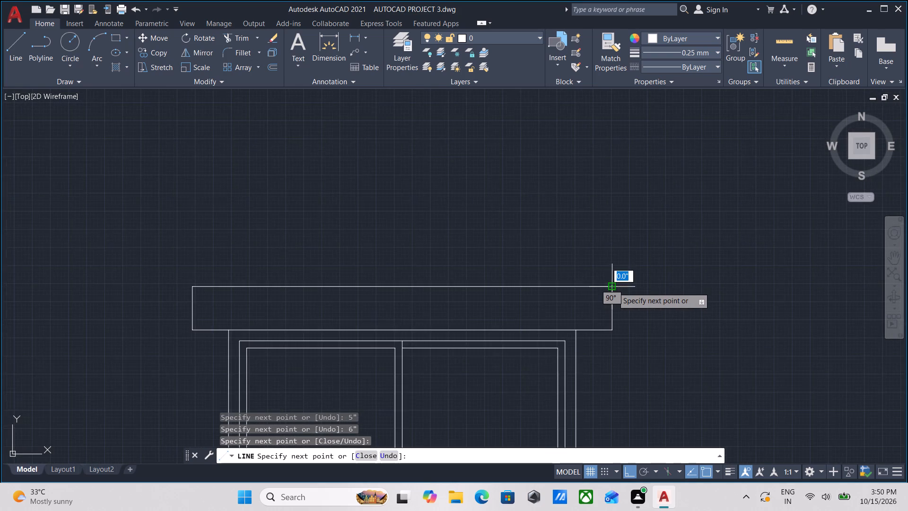
scroll(613, 287, down, 2)
key(Escape)
Group the five lines of the projecting band drawn above the upper-storey window.
scroll(614, 279, down, 2)
scroll(655, 279, up, 4)
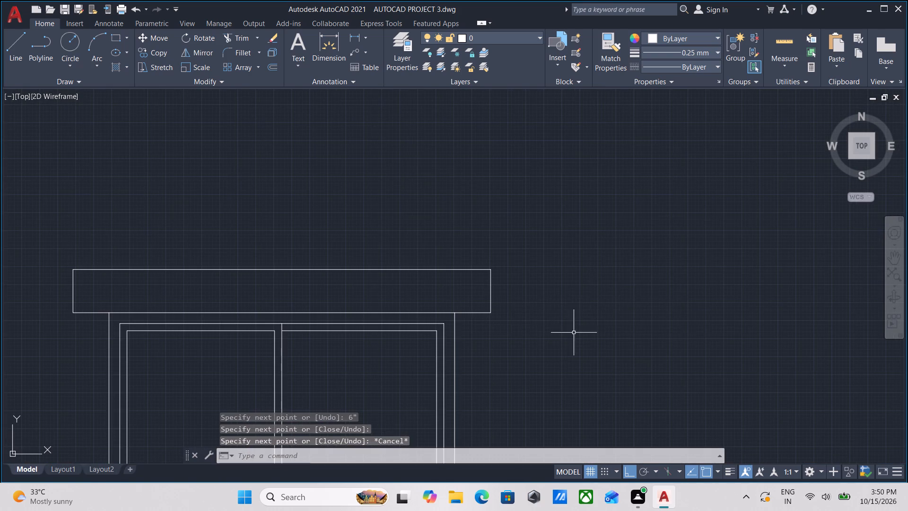
drag(561, 344, 553, 339)
click(459, 236)
middle_drag(316, 275, 451, 263)
click(216, 277)
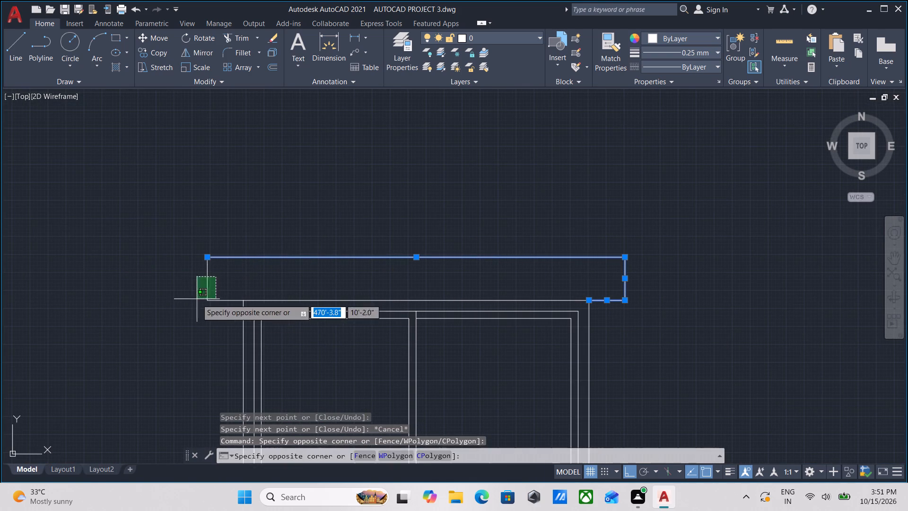
click(190, 309)
middle_drag(242, 280, 229, 297)
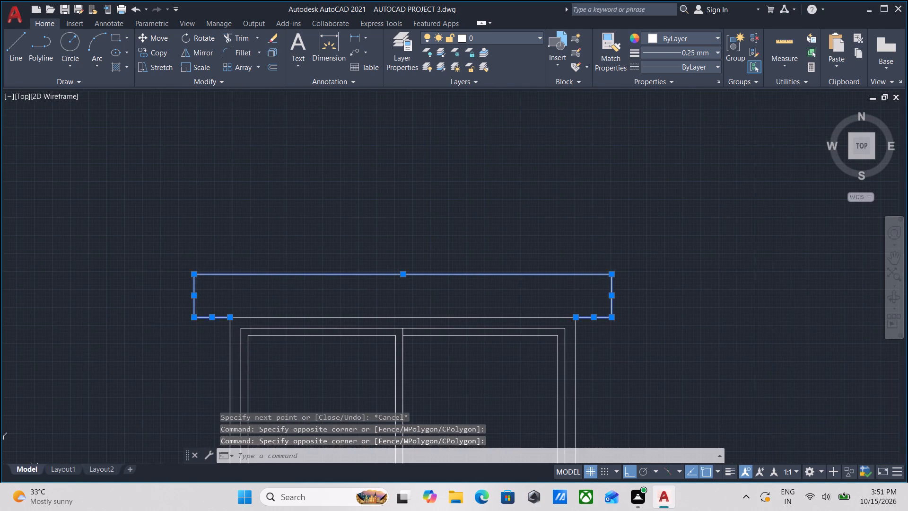
key(g)
key(Return)
Copy the grouped band from its bottom midpoint to the top centre of the large upper-storey window at the elevation's right end.
drag(276, 243, 271, 248)
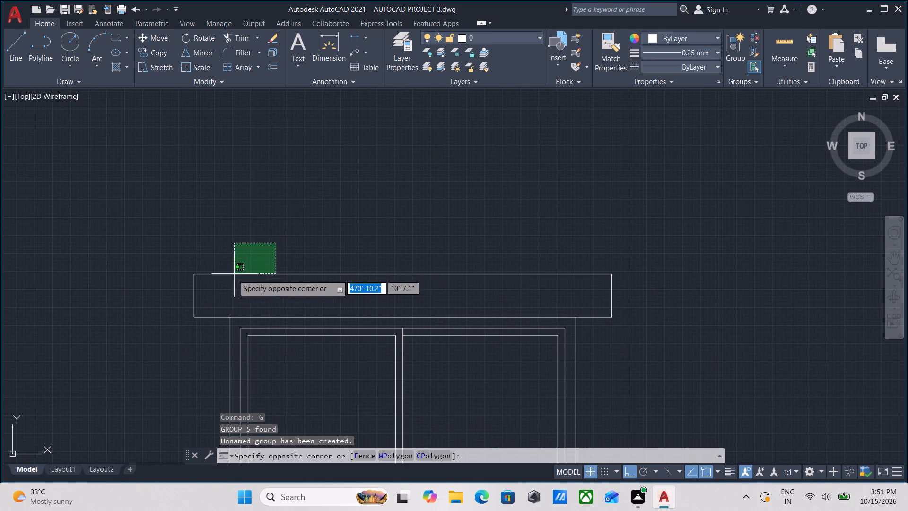
click(226, 286)
middle_drag(302, 285, 312, 245)
text(co)
key(Return)
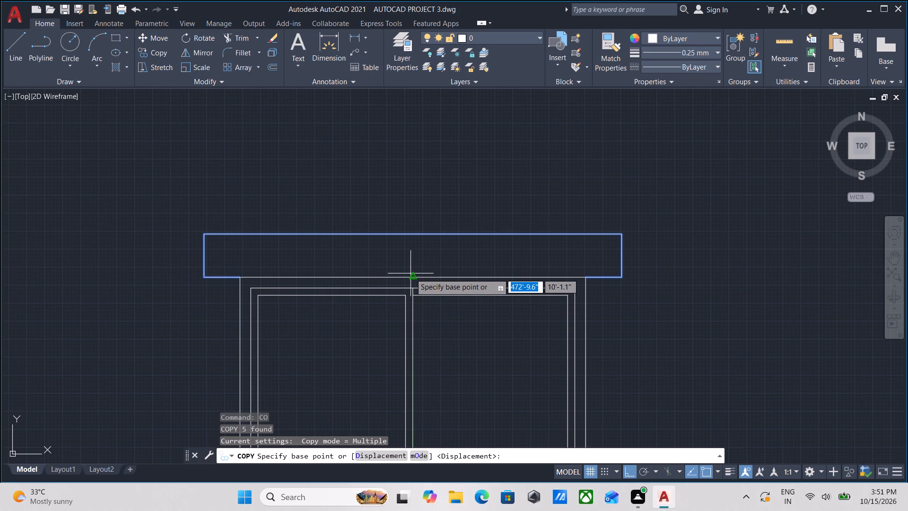
click(413, 277)
middle_drag(578, 277, 130, 281)
middle_drag(553, 283, 75, 282)
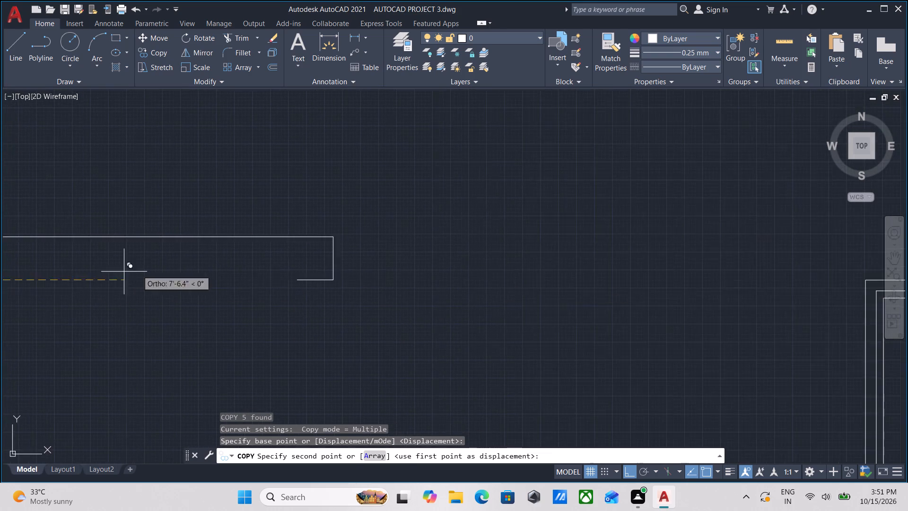
scroll(244, 267, down, 3)
middle_drag(295, 270, 132, 285)
scroll(282, 284, up, 1)
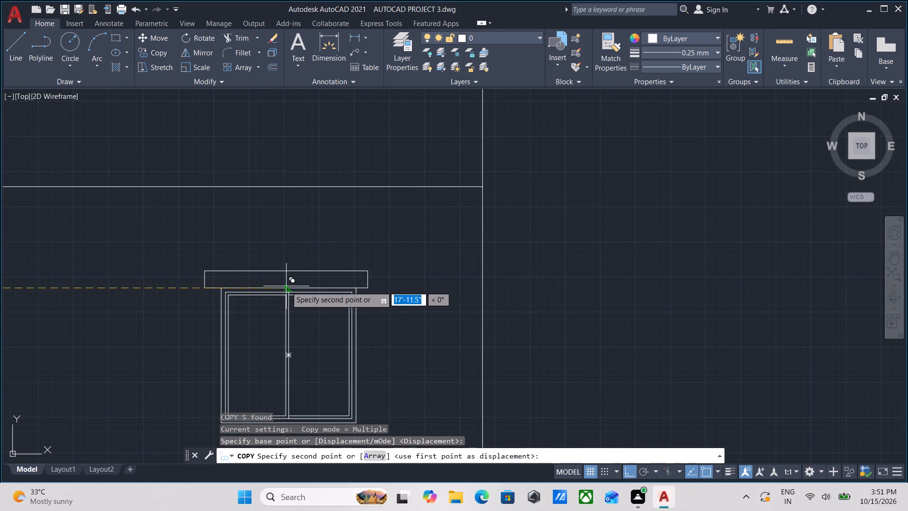
click(287, 287)
scroll(138, 278, down, 1)
middle_drag(138, 278, 526, 285)
scroll(343, 297, down, 1)
middle_drag(329, 297, 551, 288)
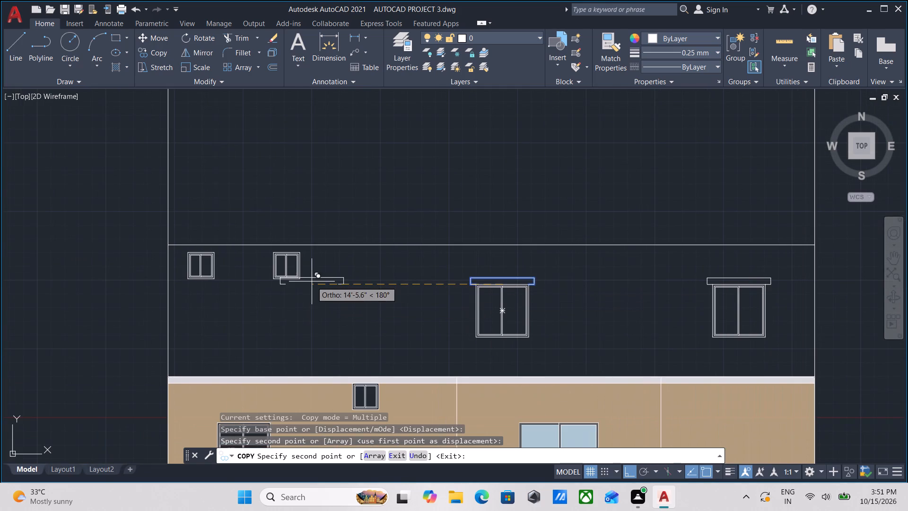
scroll(342, 279, down, 1)
middle_drag(343, 278, 379, 290)
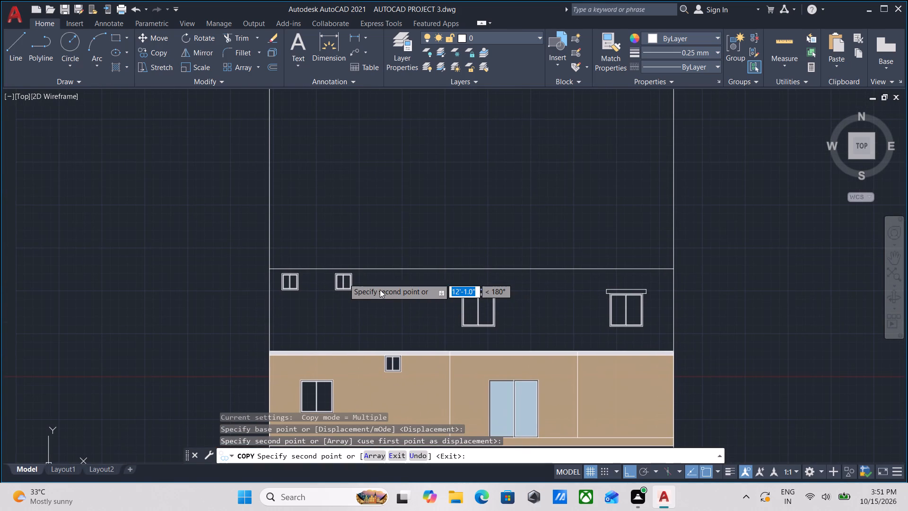
key(Escape)
Erase the tan solid hatch from the ground-storey wall of the rear elevation.
scroll(380, 290, down, 1)
scroll(350, 289, up, 1)
middle_drag(349, 289, 435, 260)
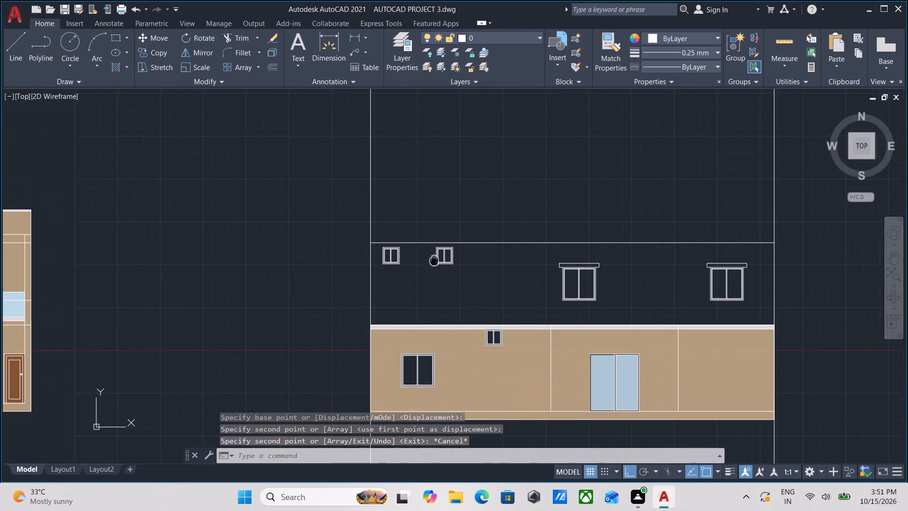
middle_drag(435, 260, 437, 257)
scroll(437, 349, up, 3)
middle_drag(372, 360, 372, 360)
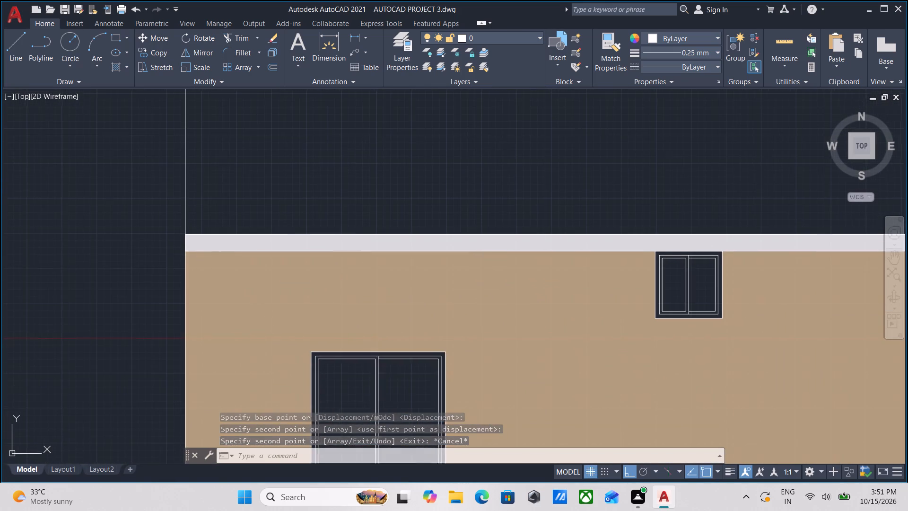
middle_drag(372, 360, 380, 297)
click(379, 273)
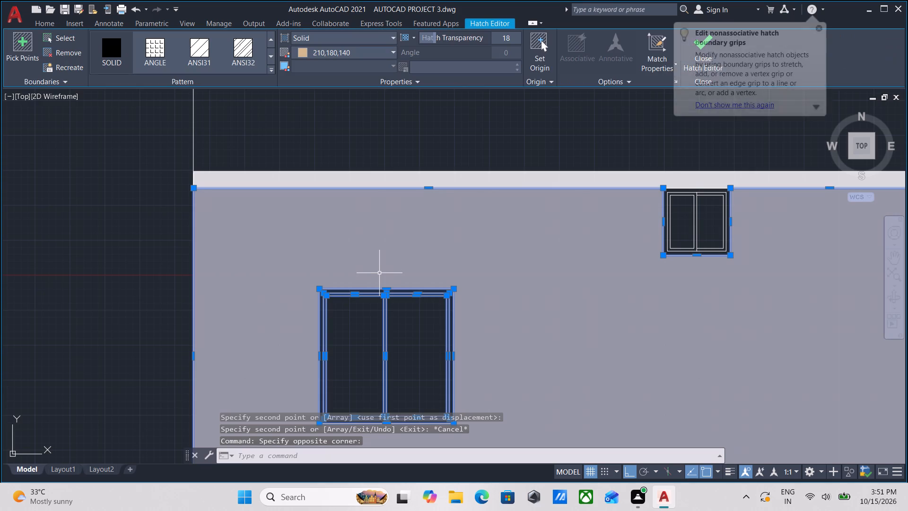
right_click(379, 273)
click(405, 258)
scroll(340, 317, up, 1)
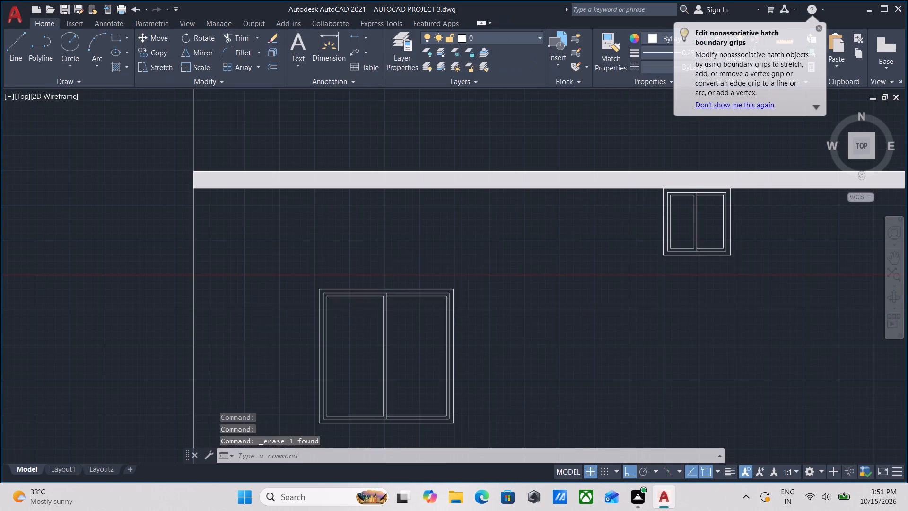
Draw a line from the large left ground-storey window's upper-left corner: 5" outward, 6" up, and horizontally to above its upper-right corner.
scroll(340, 317, up, 1)
middle_drag(340, 317, 344, 346)
key(l)
key(Return)
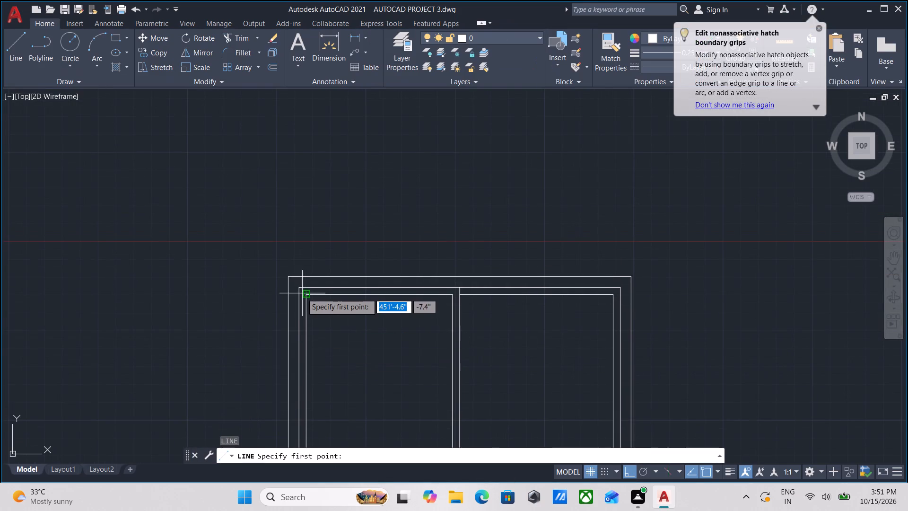
scroll(301, 291, up, 1)
click(282, 266)
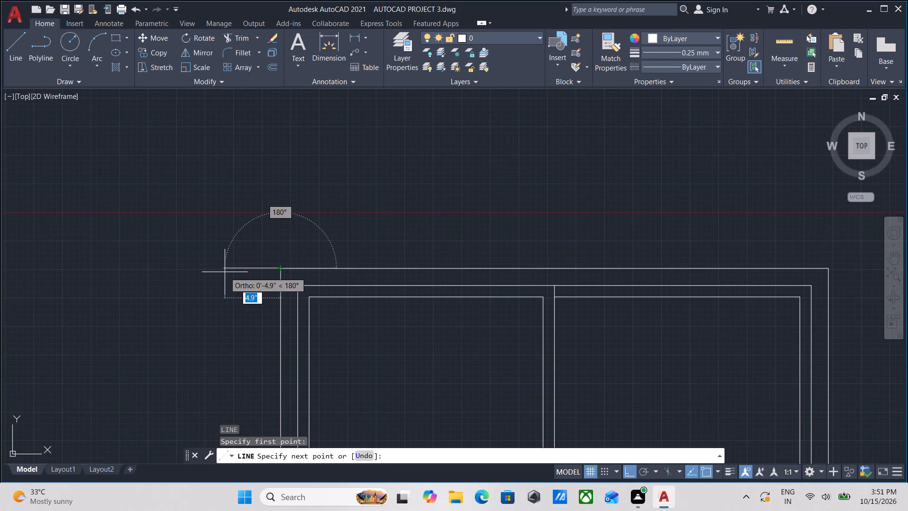
key(5)
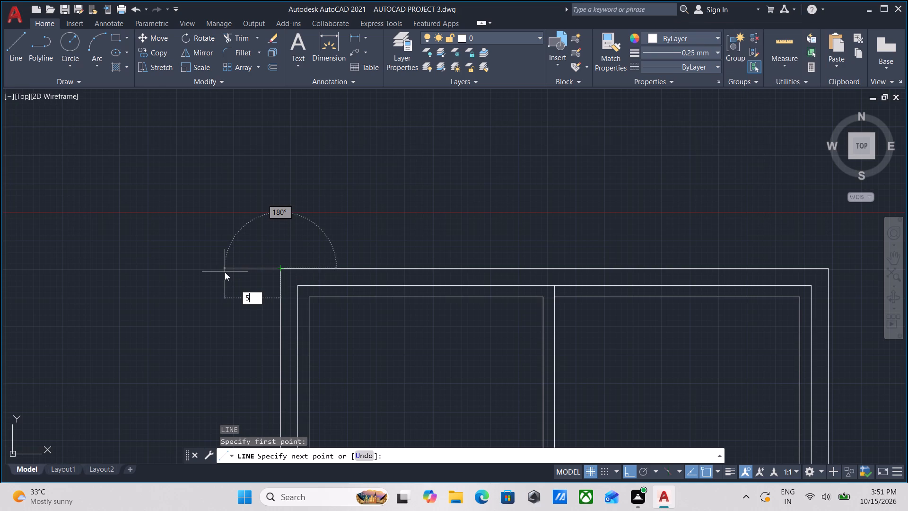
key(shift+quotedbl)
key(Return)
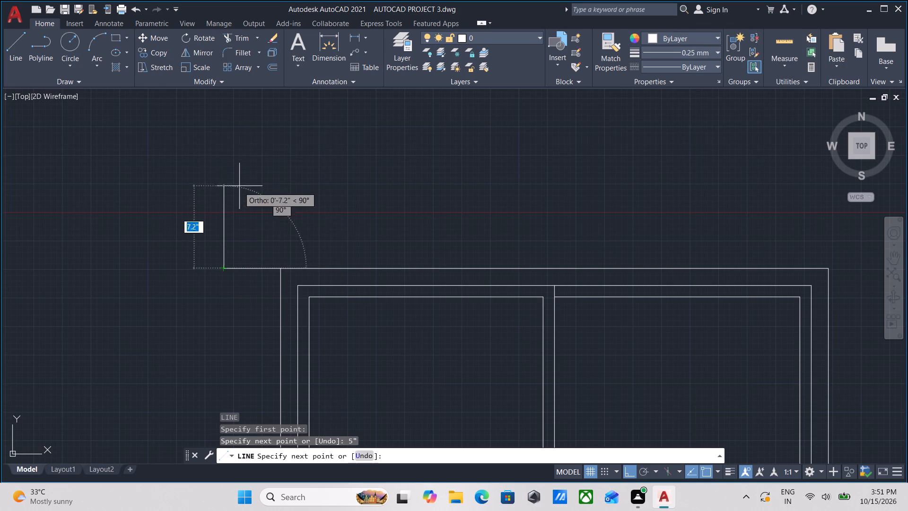
key(6)
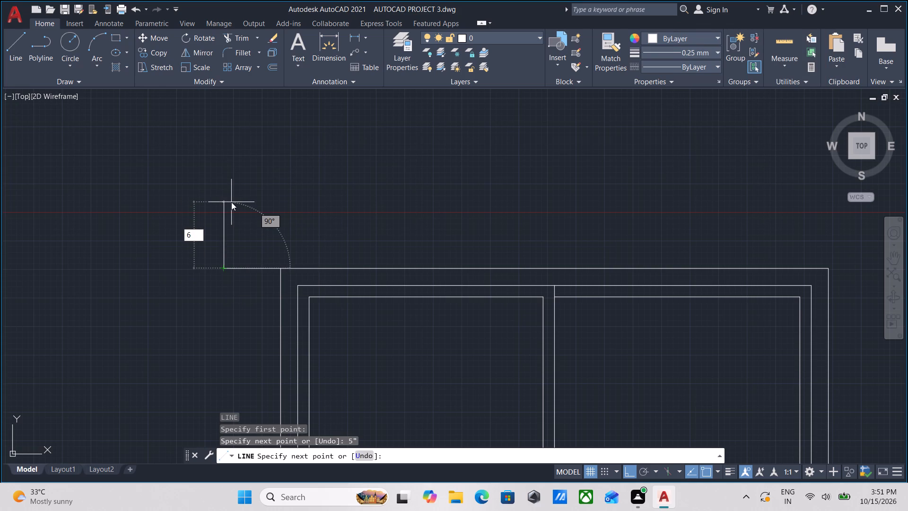
key(shift+quotedbl)
key(Return)
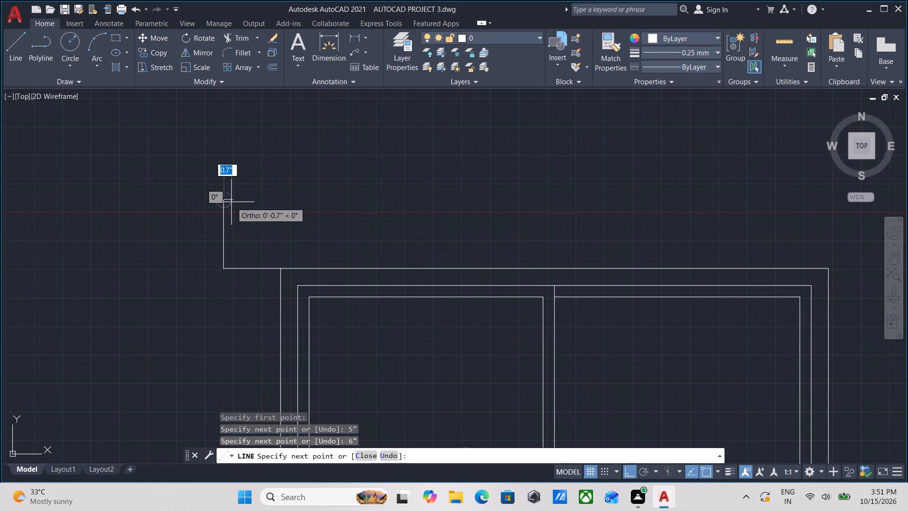
middle_drag(639, 219, 383, 230)
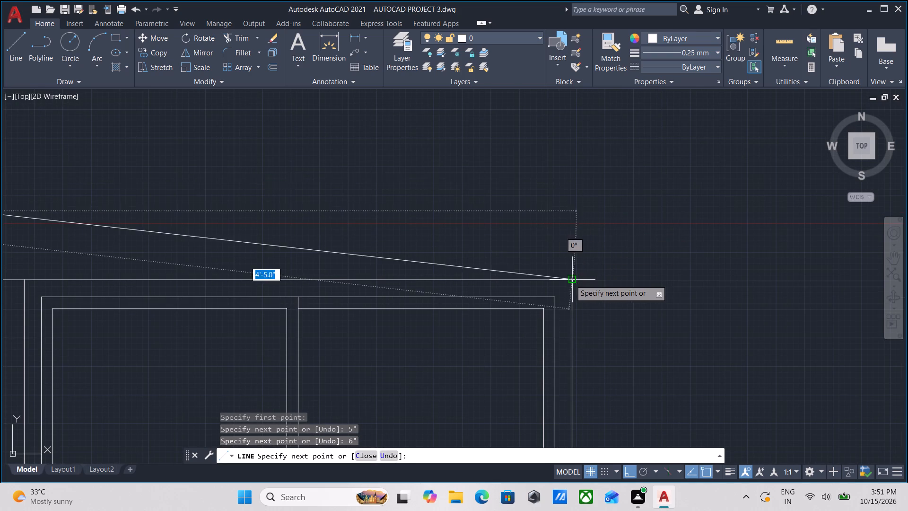
click(572, 210)
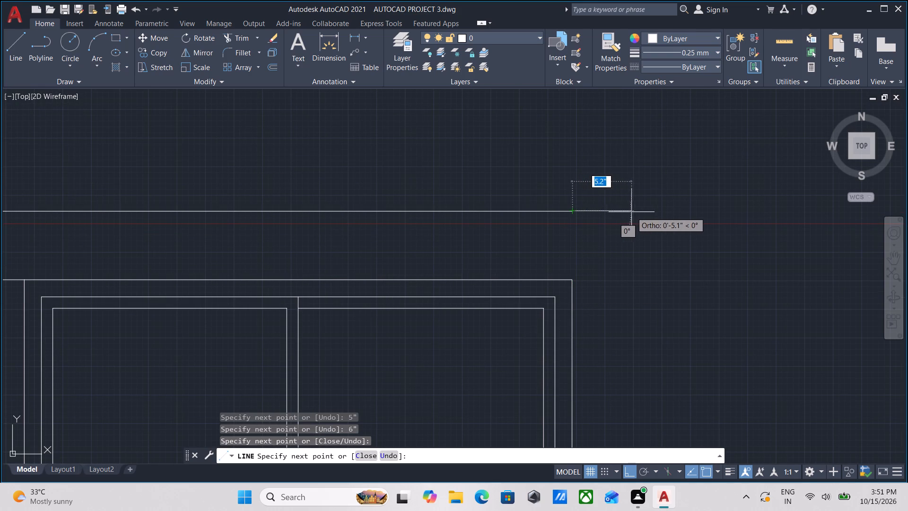
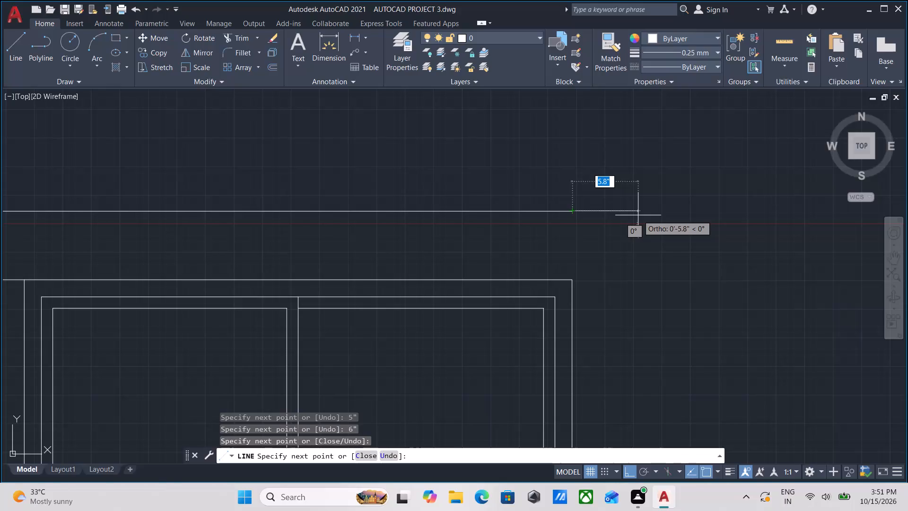
Finish the ground-storey window band's outline: 5" past the upper-right corner, down to window-head level, and back to that corner.
key(5)
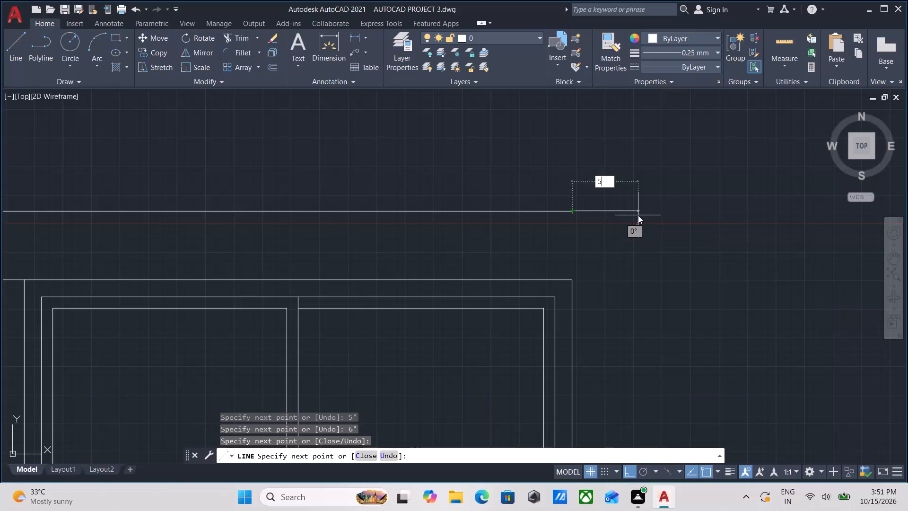
key(shift+quotedbl)
key(Return)
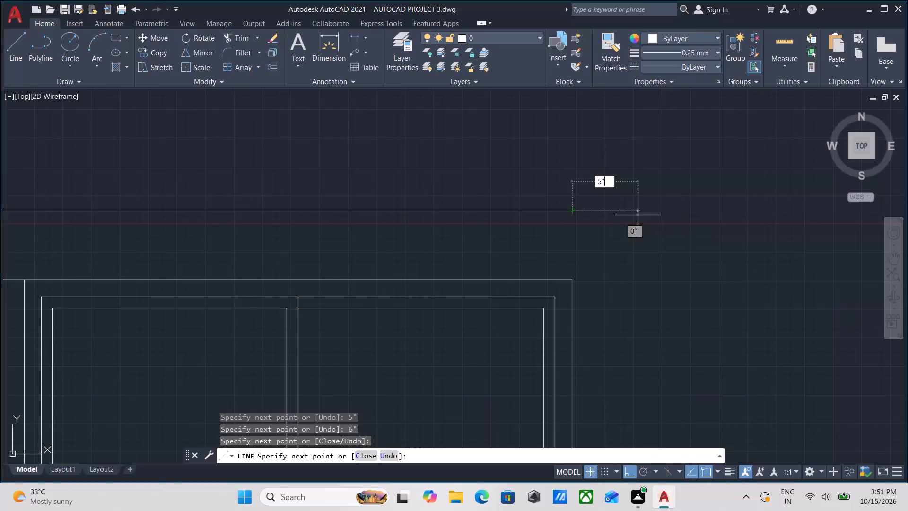
click(631, 280)
click(572, 282)
scroll(572, 282, down, 1)
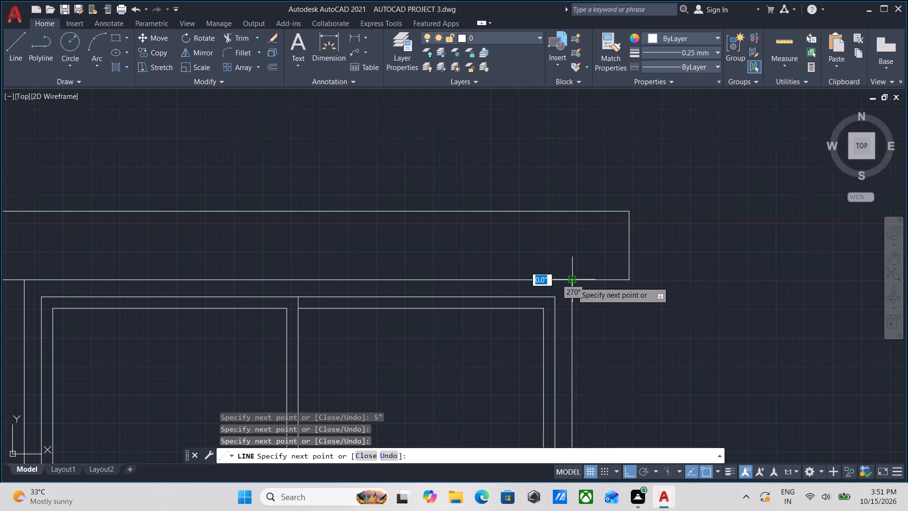
scroll(572, 282, down, 2)
key(Escape)
Hatch the three ground-storey wall bays of the rear elevation with Solid pattern, colour 210,180,140, transparency 18.
scroll(572, 282, down, 4)
middle_drag(614, 299, 506, 319)
scroll(613, 299, down, 1)
scroll(488, 304, up, 3)
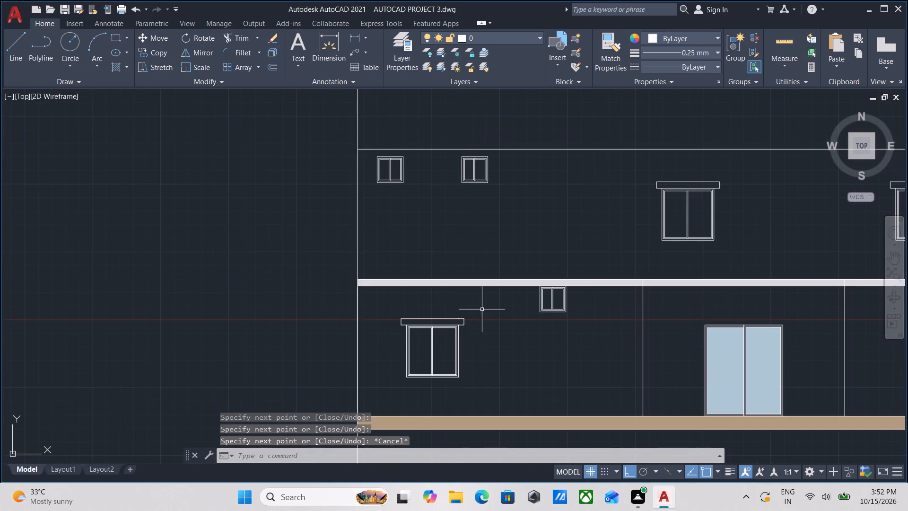
middle_drag(482, 309, 502, 300)
scroll(556, 303, down, 2)
middle_drag(556, 303, 556, 321)
scroll(548, 332, up, 2)
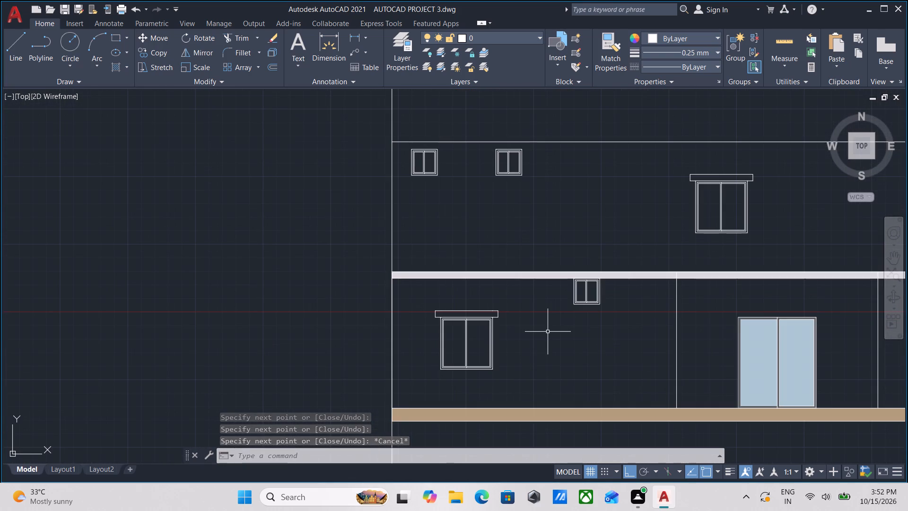
key(h)
key(Return)
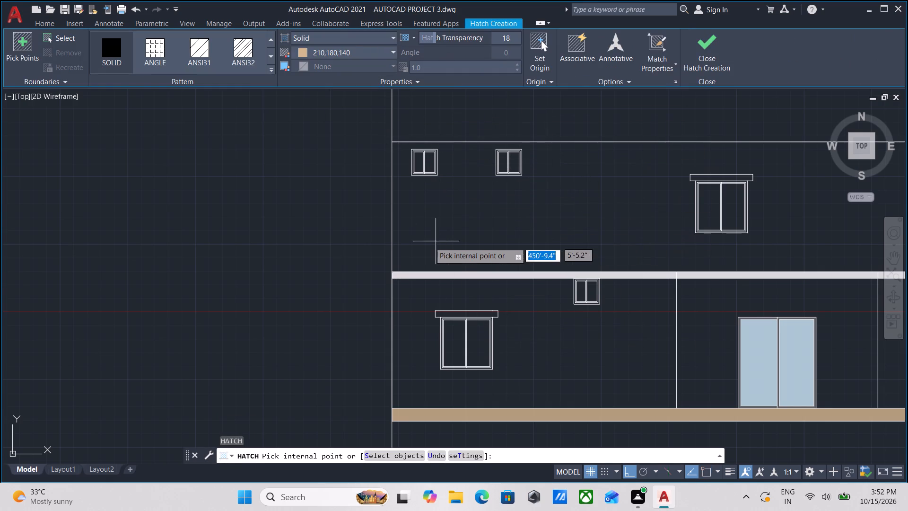
middle_drag(440, 252, 404, 310)
scroll(405, 256, down, 2)
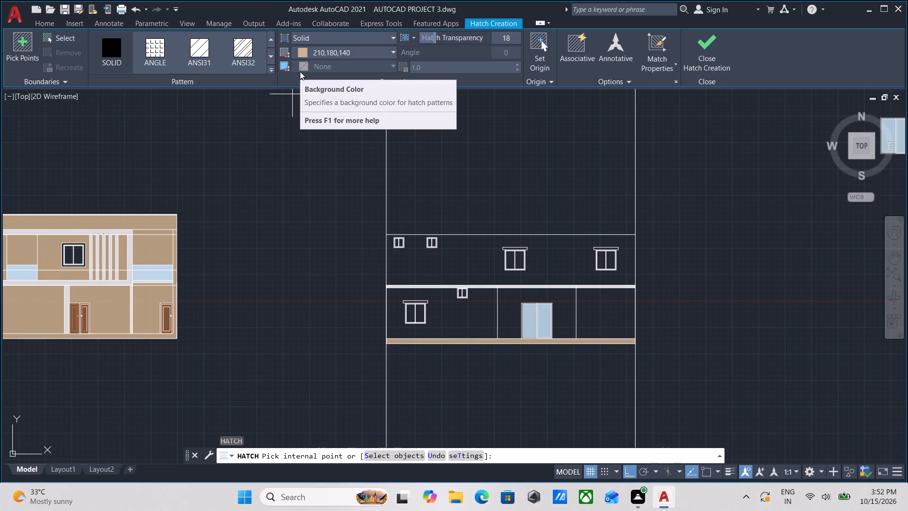
scroll(375, 296, up, 2)
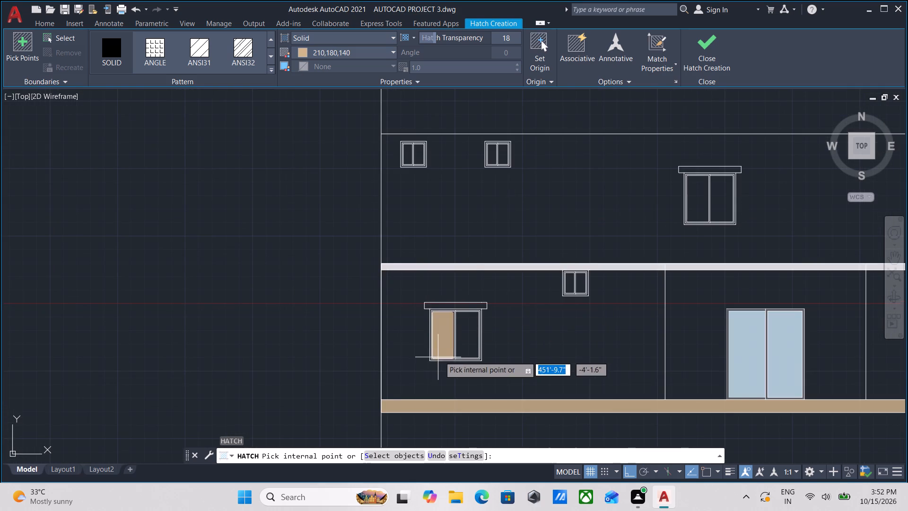
click(476, 287)
middle_drag(593, 305, 427, 300)
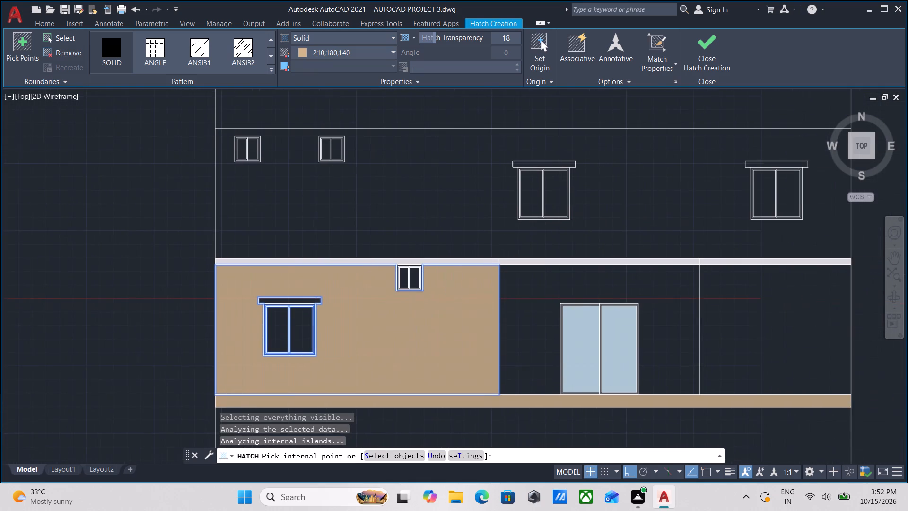
click(527, 283)
middle_drag(526, 283, 339, 295)
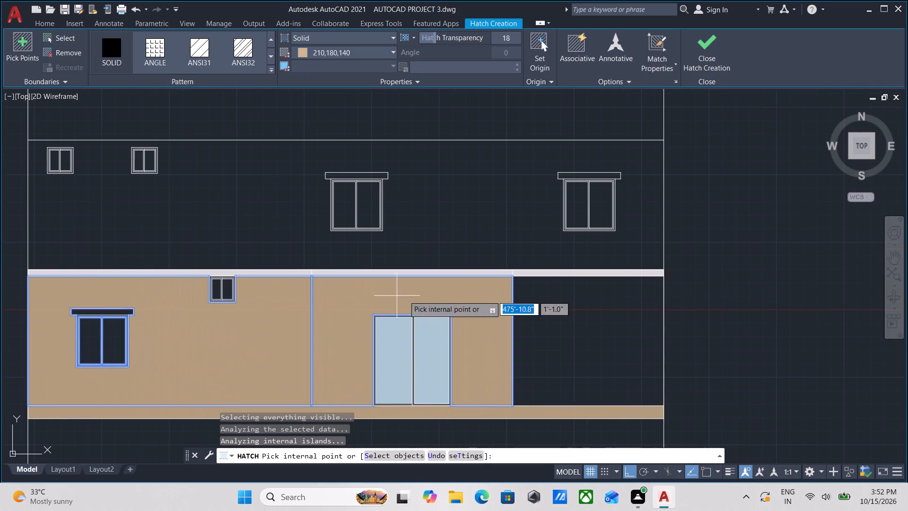
click(545, 315)
Hatch the rear elevation's upper-storey wall around its windows with the same tan solid fill, 210,180,140.
middle_drag(467, 279, 475, 345)
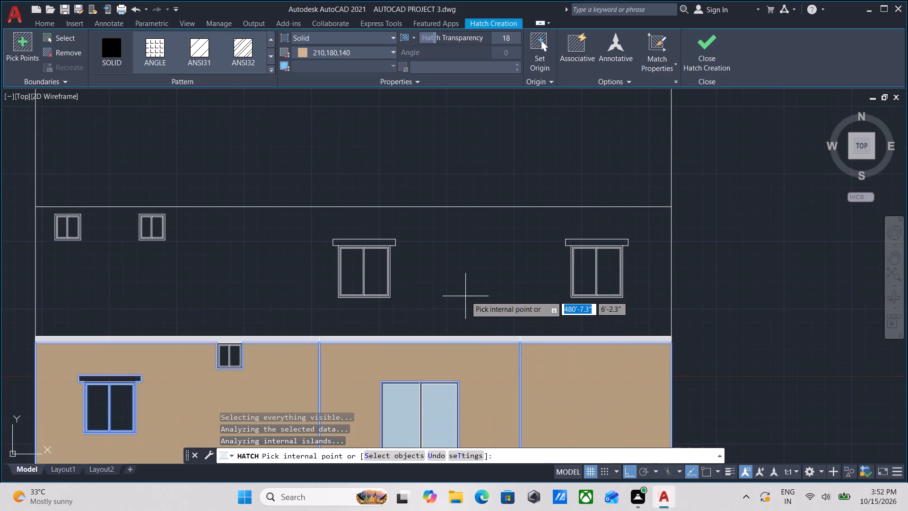
click(460, 255)
scroll(426, 255, down, 1)
middle_drag(426, 255, 532, 253)
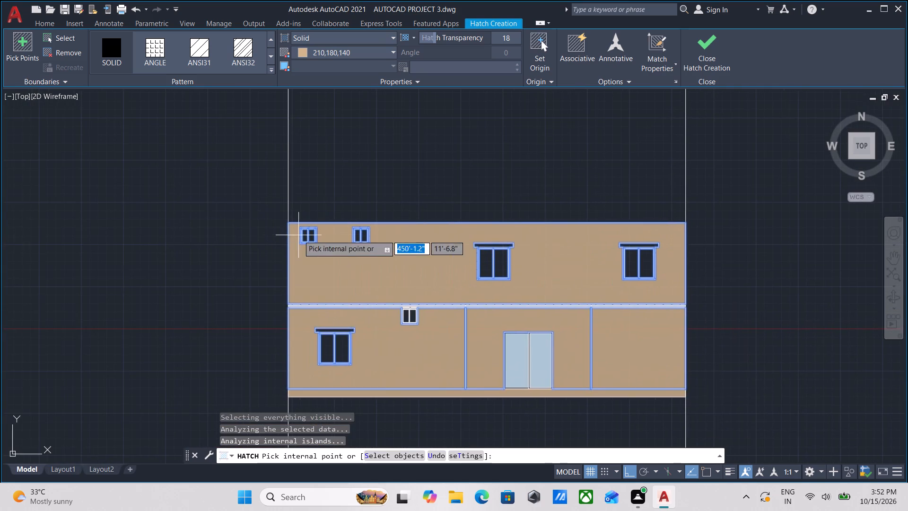
middle_drag(251, 235, 496, 247)
scroll(292, 236, down, 1)
middle_drag(293, 236, 378, 259)
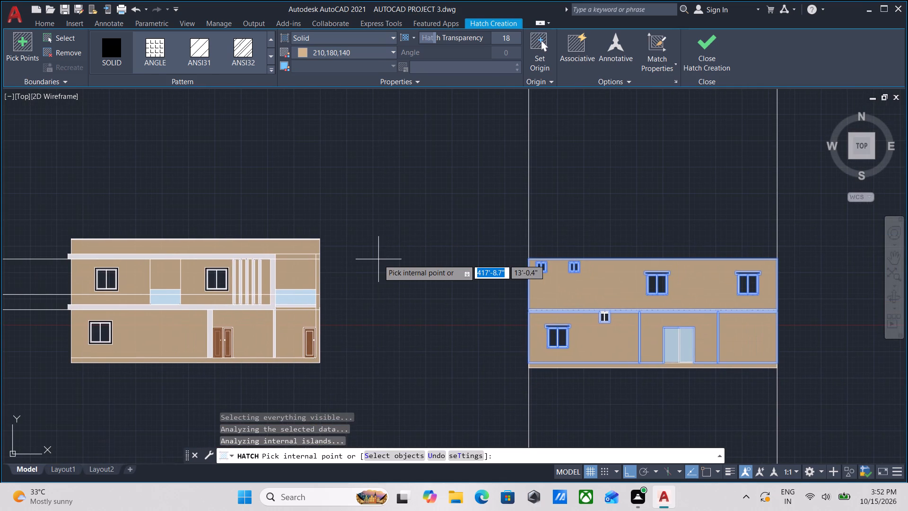
key(Escape)
Hatch the bands above the two large upper-storey windows with Solid pattern and colour Use Current.
scroll(656, 297, up, 1)
middle_drag(653, 293, 506, 327)
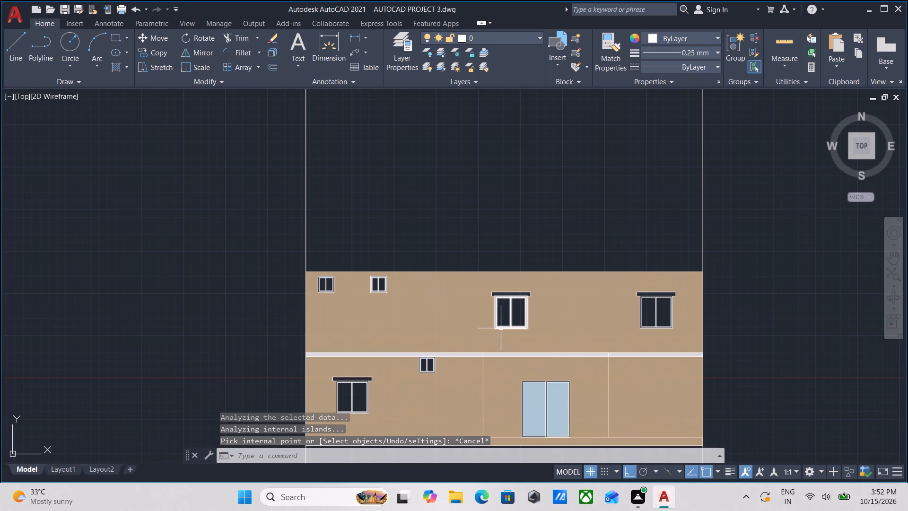
key(h)
key(Return)
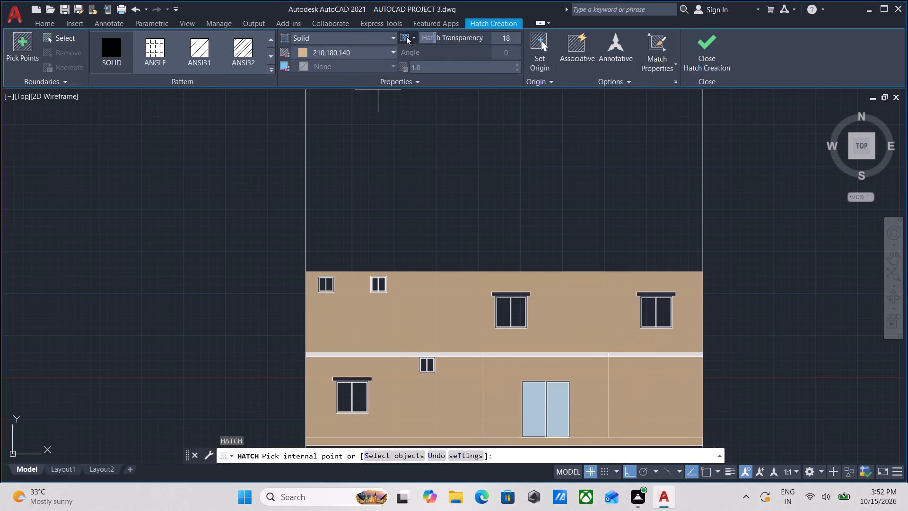
click(299, 49)
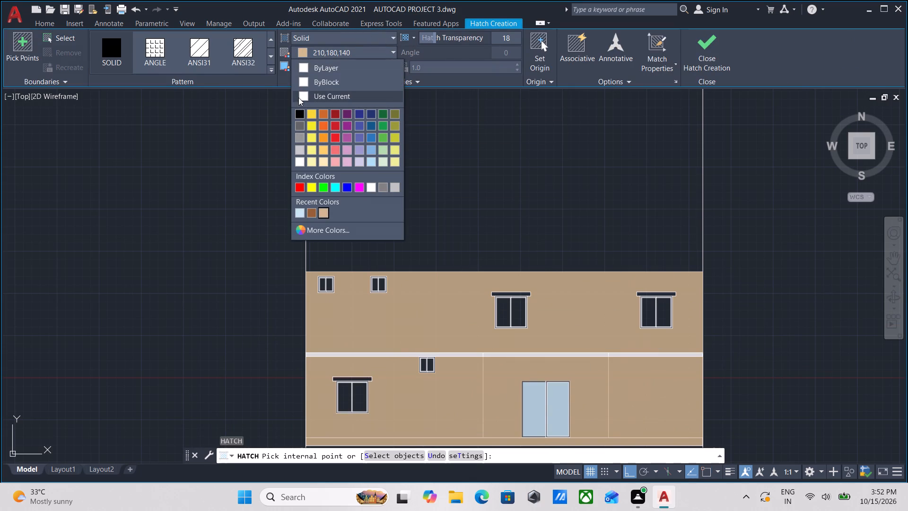
click(299, 97)
scroll(555, 286, up, 5)
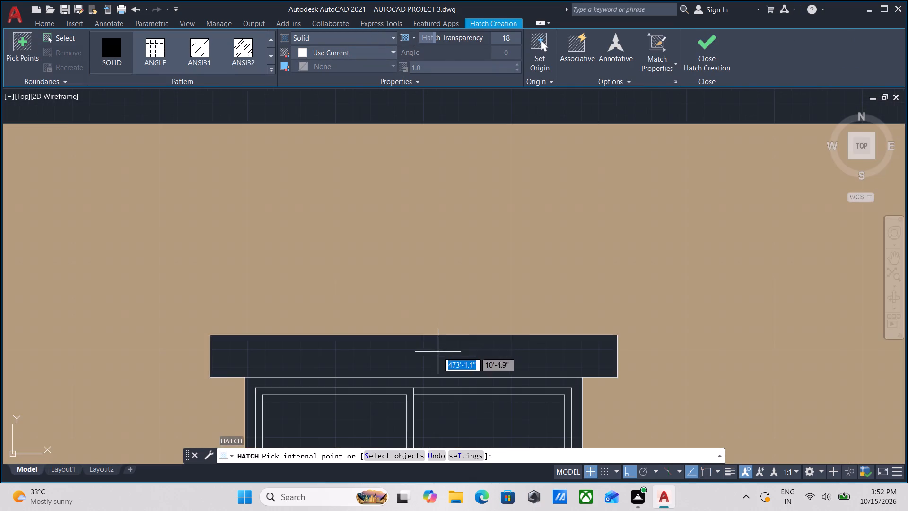
click(438, 352)
scroll(439, 352, down, 1)
middle_drag(439, 352, 312, 267)
scroll(542, 259, down, 1)
middle_drag(542, 259, 294, 243)
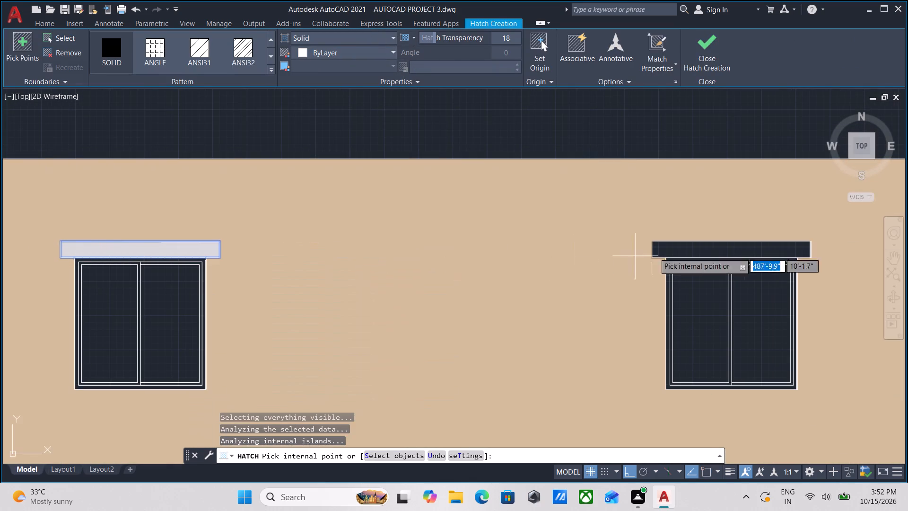
click(681, 246)
Fill the band above the large ground-storey window with the same solid hatch and finish the Hatch command.
scroll(681, 246, down, 1)
middle_drag(681, 246, 713, 160)
middle_drag(490, 292, 526, 256)
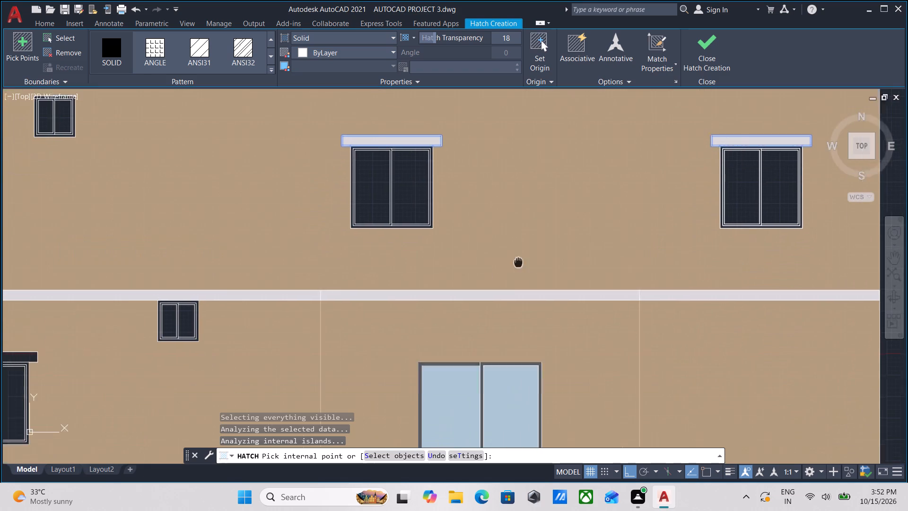
middle_drag(526, 256, 647, 191)
middle_drag(7, 252, 204, 251)
scroll(271, 275, up, 1)
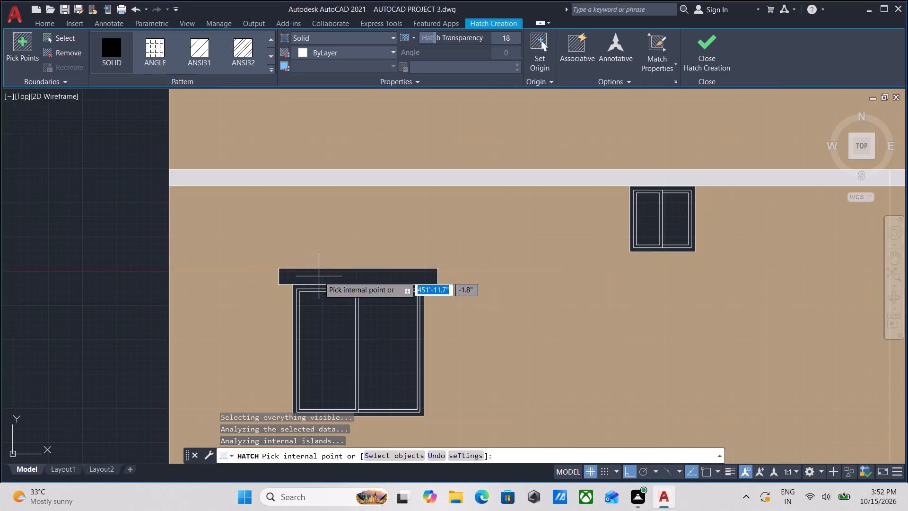
click(319, 276)
scroll(319, 276, down, 2)
middle_drag(319, 276, 298, 365)
middle_drag(313, 189, 279, 226)
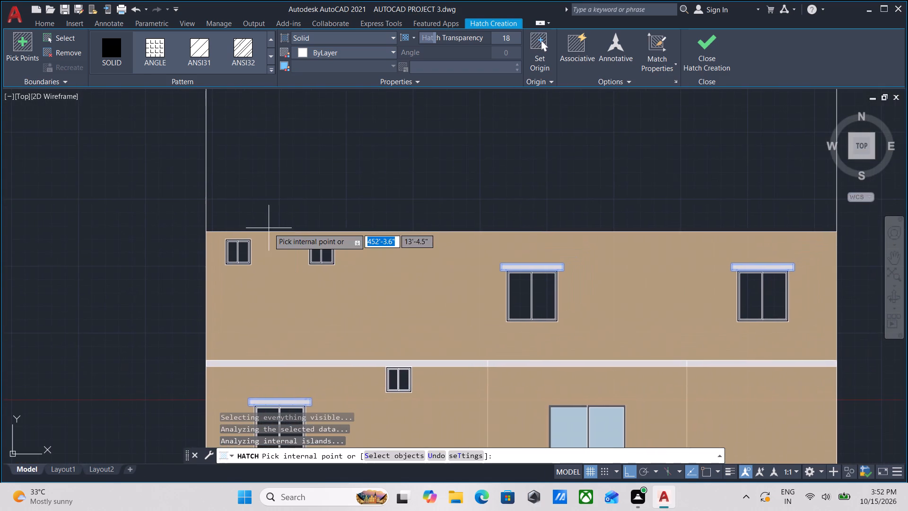
scroll(243, 224, up, 2)
scroll(350, 229, down, 3)
scroll(436, 214, down, 1)
middle_drag(436, 214, 328, 278)
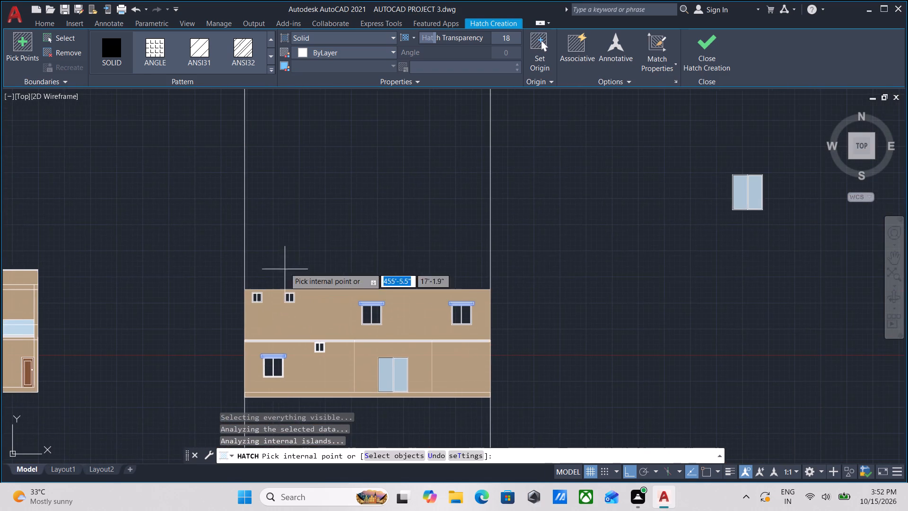
scroll(317, 220, down, 1)
middle_drag(317, 220, 312, 251)
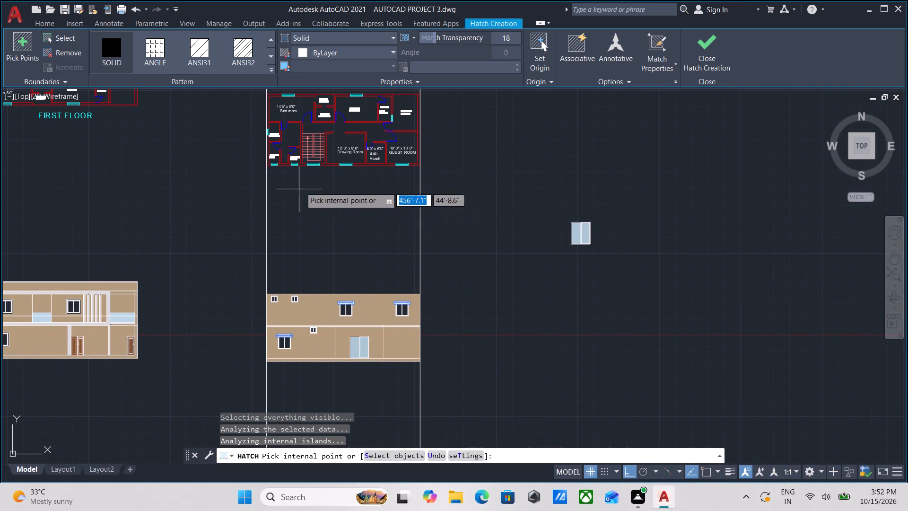
click(706, 59)
Erase the three horizontal construction lines running across and beyond the front elevation.
middle_drag(196, 247, 319, 256)
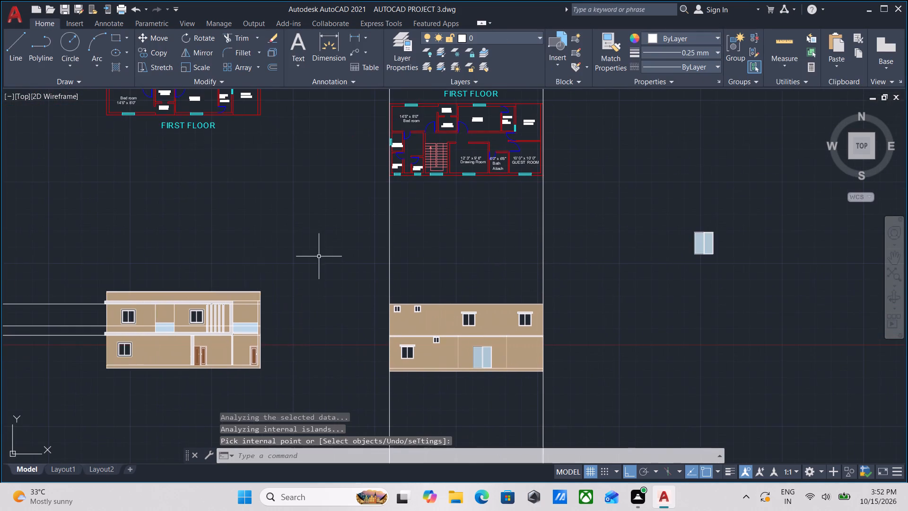
scroll(114, 282, up, 1)
middle_drag(93, 289, 246, 207)
drag(157, 190, 155, 194)
click(71, 316)
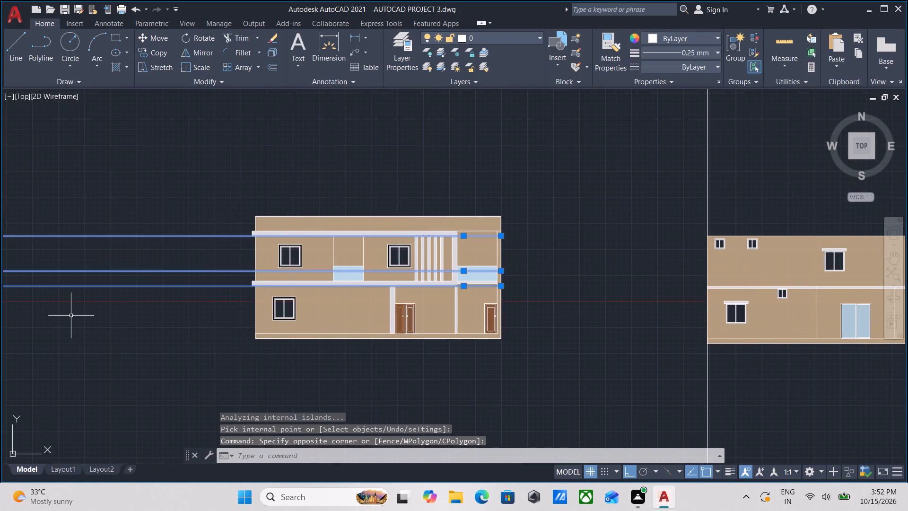
right_click(71, 316)
click(178, 109)
Group the front elevation's parapet, including its top strip, outlines and tan hatch above the roof slab band.
scroll(266, 216, up, 3)
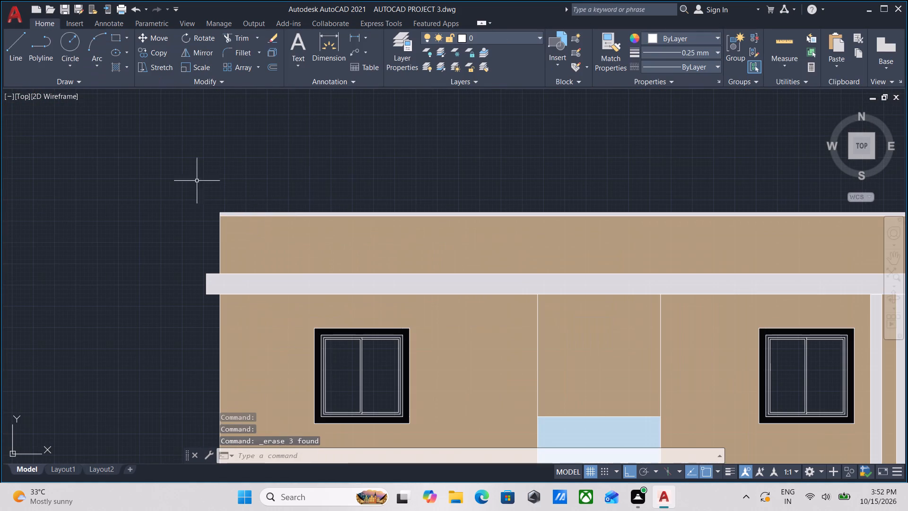
click(193, 177)
middle_drag(276, 244, 95, 255)
middle_drag(471, 264, 114, 264)
middle_drag(629, 254, 514, 268)
click(619, 291)
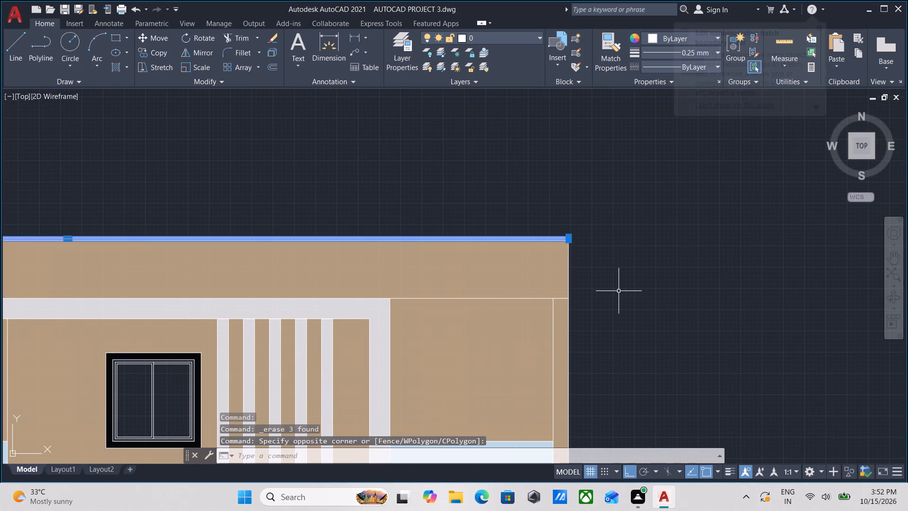
middle_drag(550, 279, 720, 262)
middle_drag(138, 179, 425, 170)
middle_drag(47, 150, 201, 150)
drag(113, 155, 115, 161)
middle_drag(353, 259, 221, 249)
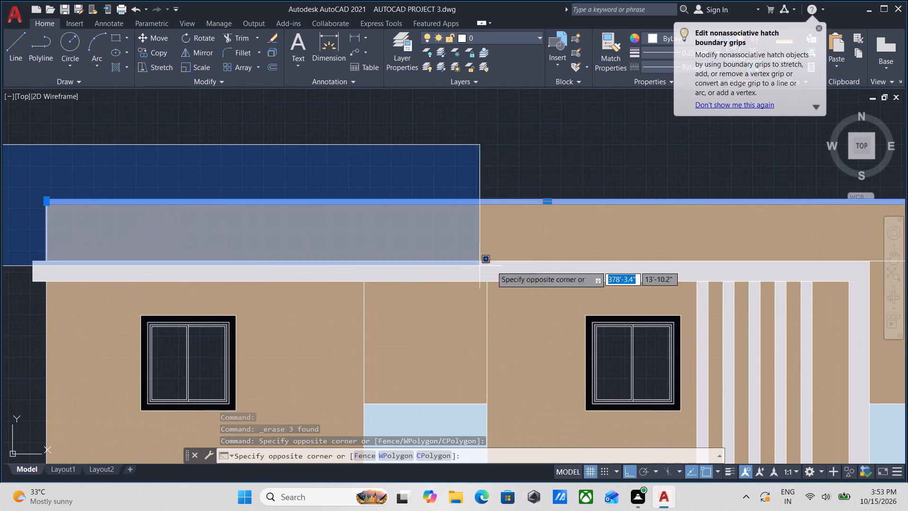
middle_drag(509, 263, 446, 289)
middle_drag(696, 291, 483, 292)
scroll(485, 292, down, 3)
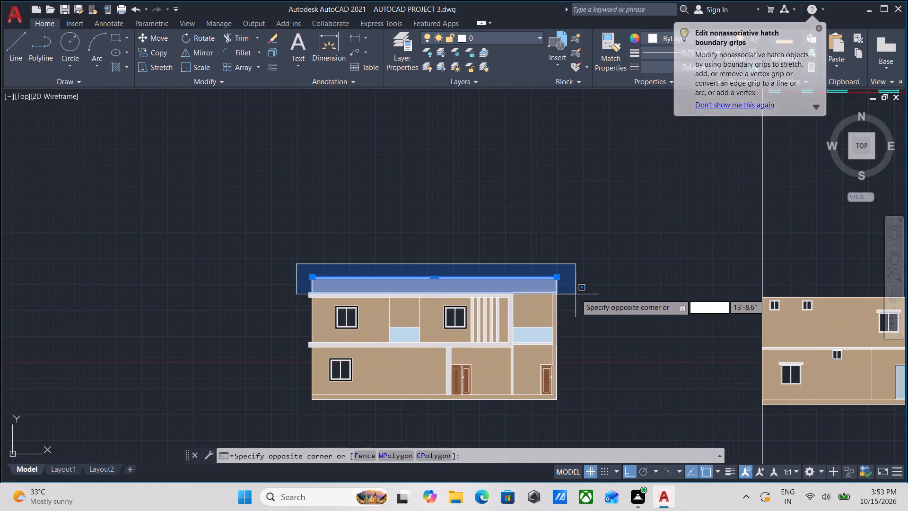
scroll(582, 294, up, 2)
middle_drag(545, 297, 648, 276)
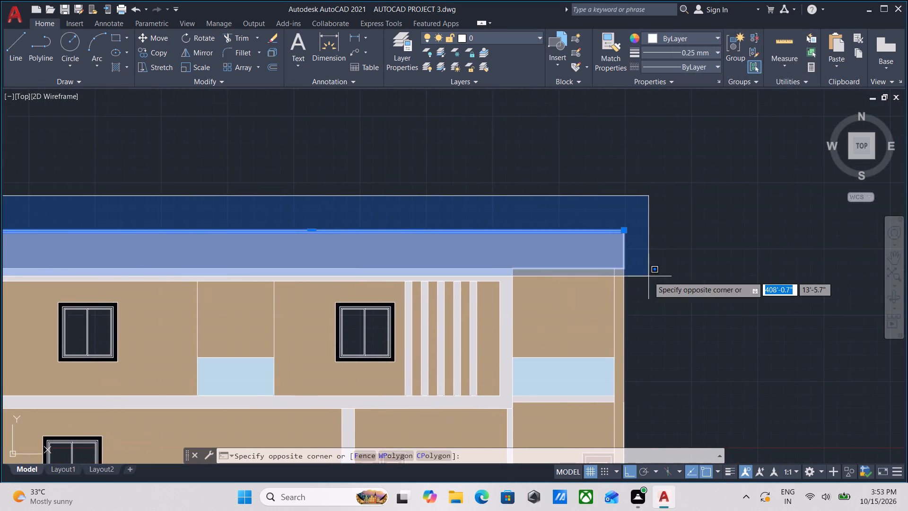
scroll(648, 276, down, 1)
middle_drag(648, 276, 653, 279)
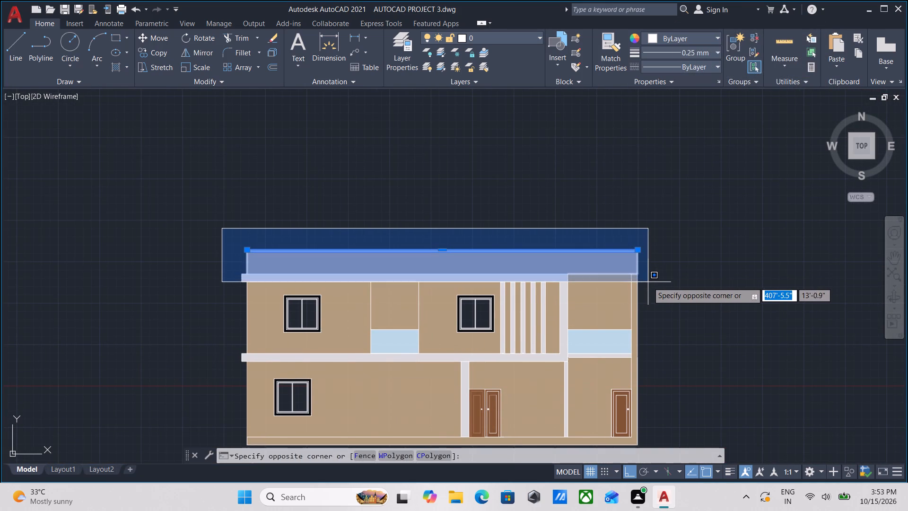
click(648, 279)
middle_drag(349, 221, 332, 262)
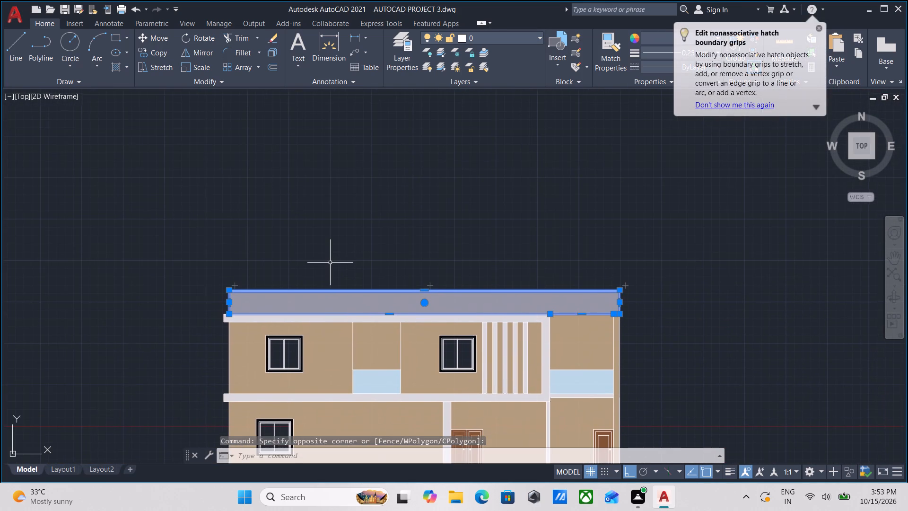
key(g)
key(Return)
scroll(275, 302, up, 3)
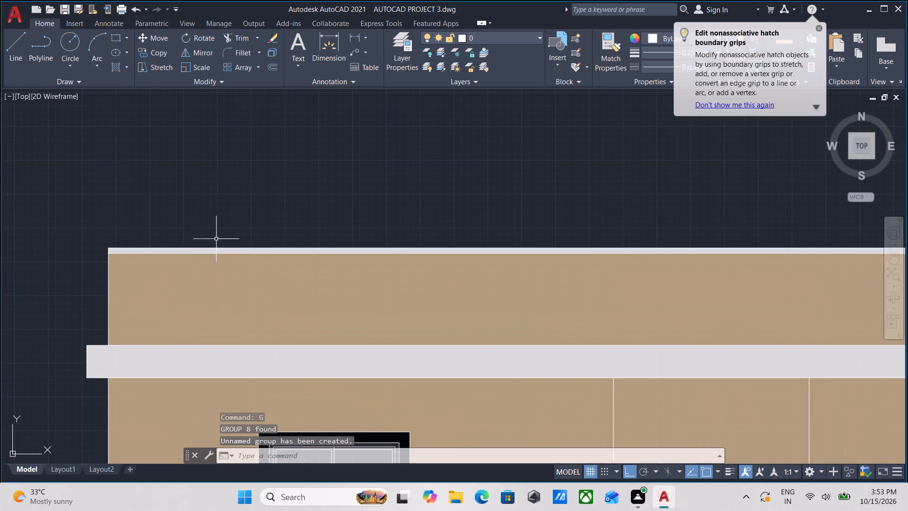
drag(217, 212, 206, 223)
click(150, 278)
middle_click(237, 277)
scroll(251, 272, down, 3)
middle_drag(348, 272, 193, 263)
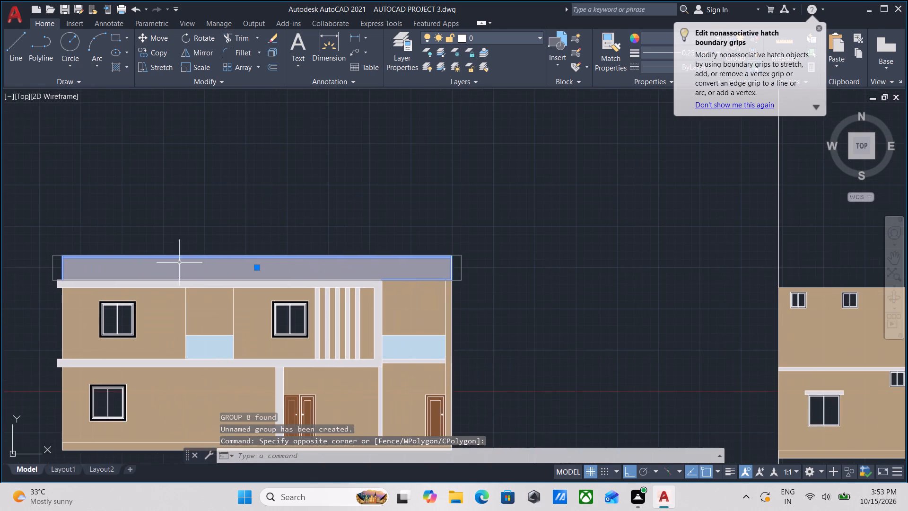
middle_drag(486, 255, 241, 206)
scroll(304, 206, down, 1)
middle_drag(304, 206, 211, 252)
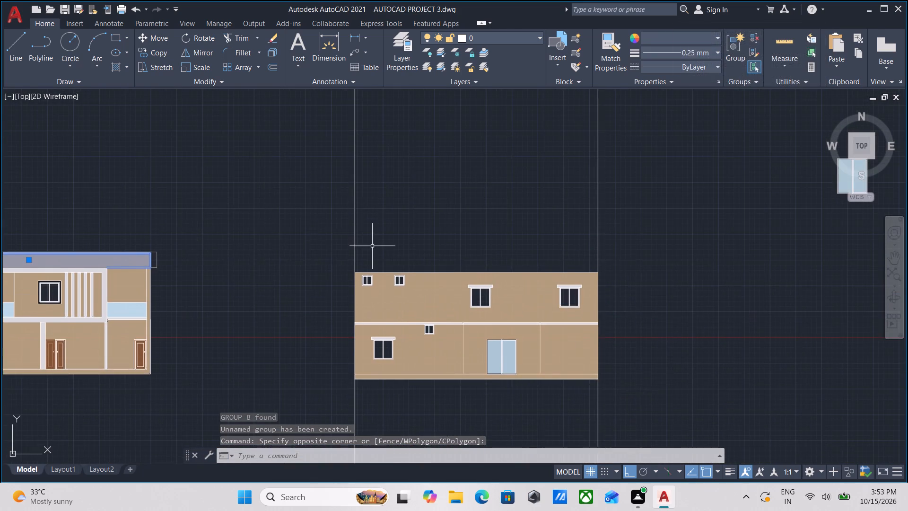
Trim away the two vertical construction lines running through the rear elevation's side edges.
middle_drag(370, 245, 345, 184)
scroll(329, 335, up, 2)
middle_drag(339, 323, 270, 255)
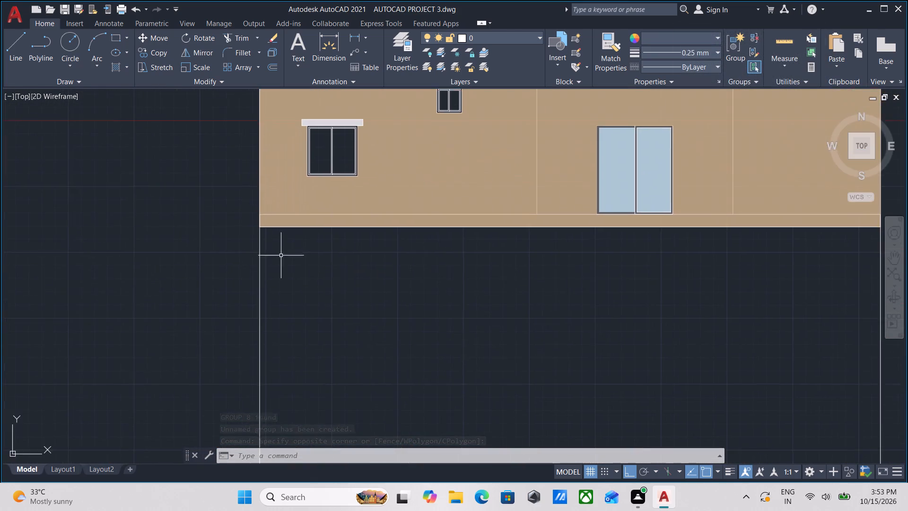
scroll(379, 287, down, 2)
middle_drag(398, 296, 274, 248)
text(tr)
key(Return)
click(490, 322)
click(86, 321)
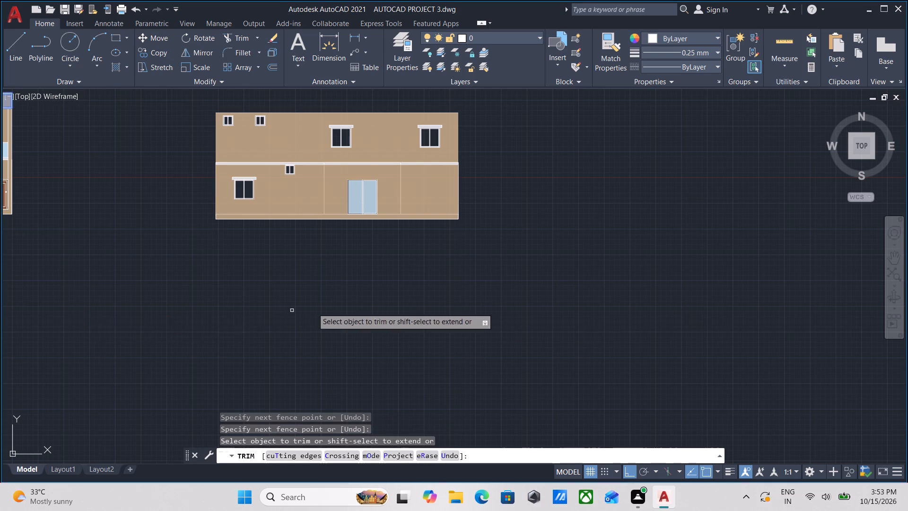
middle_drag(326, 322, 328, 432)
scroll(170, 242, up, 2)
scroll(278, 187, up, 6)
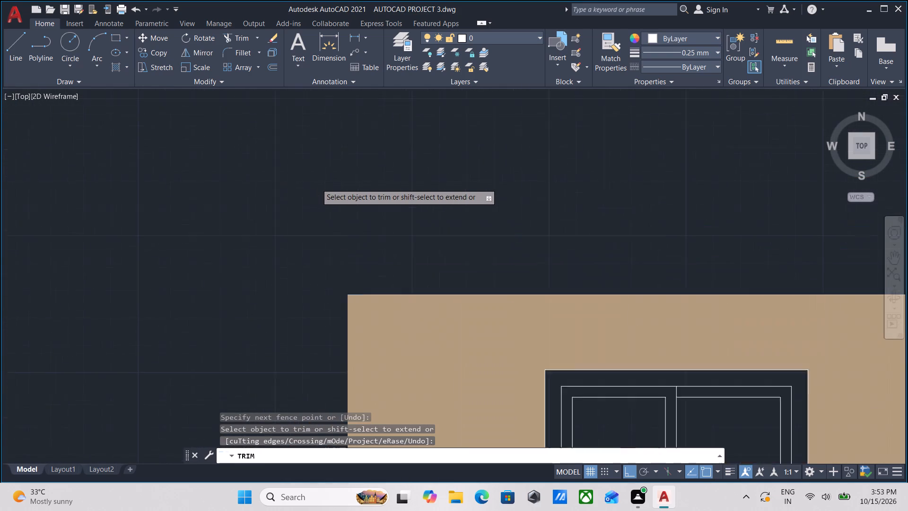
scroll(317, 184, down, 8)
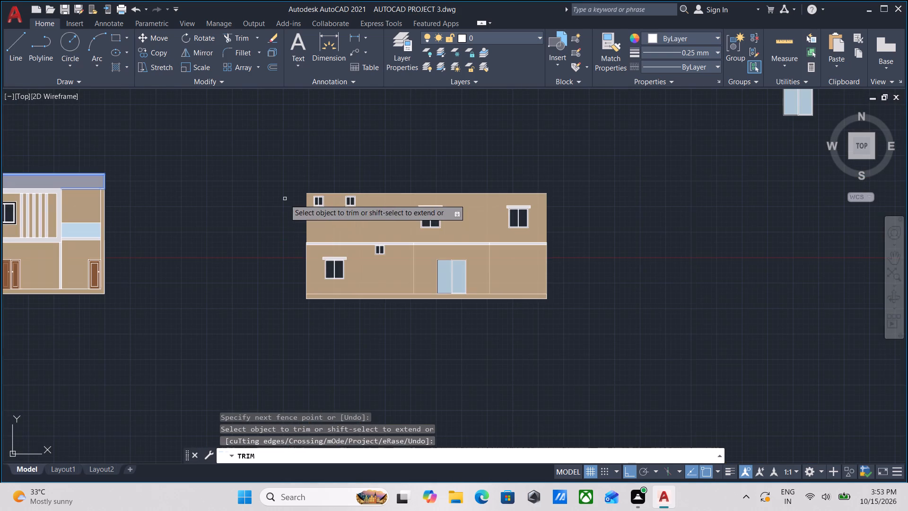
scroll(268, 259, up, 2)
scroll(311, 292, up, 1)
scroll(311, 292, down, 1)
middle_drag(311, 292, 304, 354)
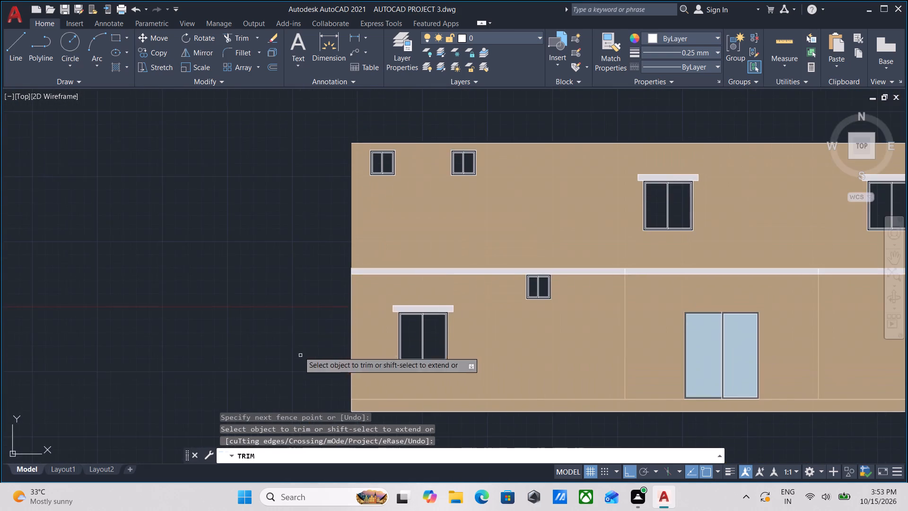
scroll(288, 316, down, 2)
middle_drag(288, 316, 288, 328)
key(Escape)
Draw a vertical line along the rear elevation's left wall edge, from its top corner to its bottom corner.
middle_drag(214, 277, 337, 281)
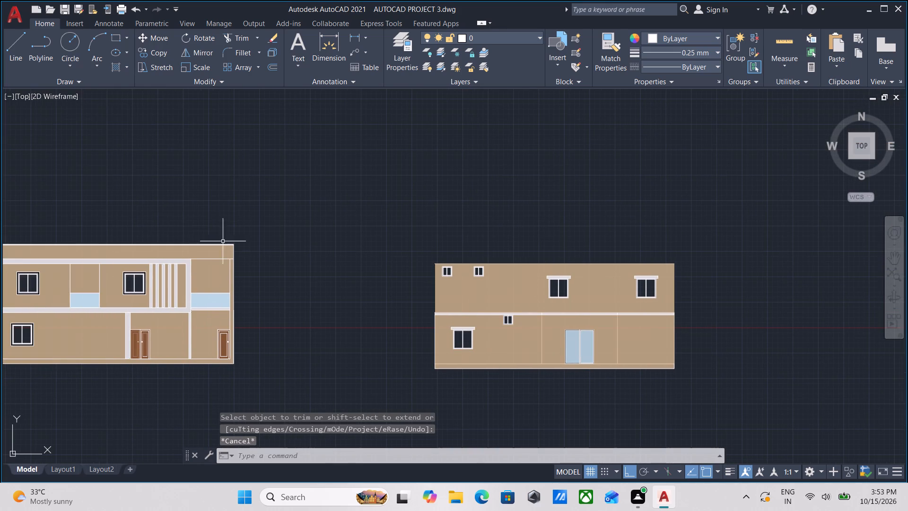
scroll(418, 289, up, 1)
scroll(440, 257, up, 2)
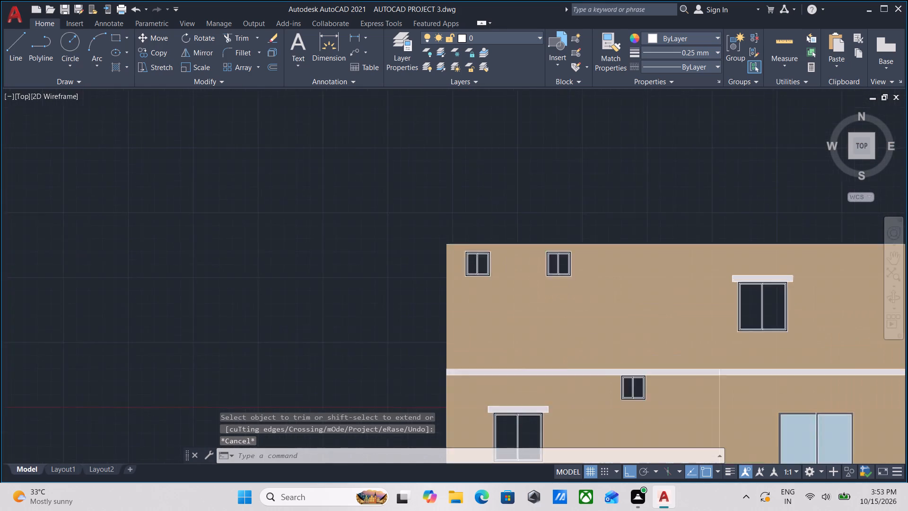
scroll(440, 257, up, 1)
middle_drag(440, 257, 383, 258)
key(l)
key(Return)
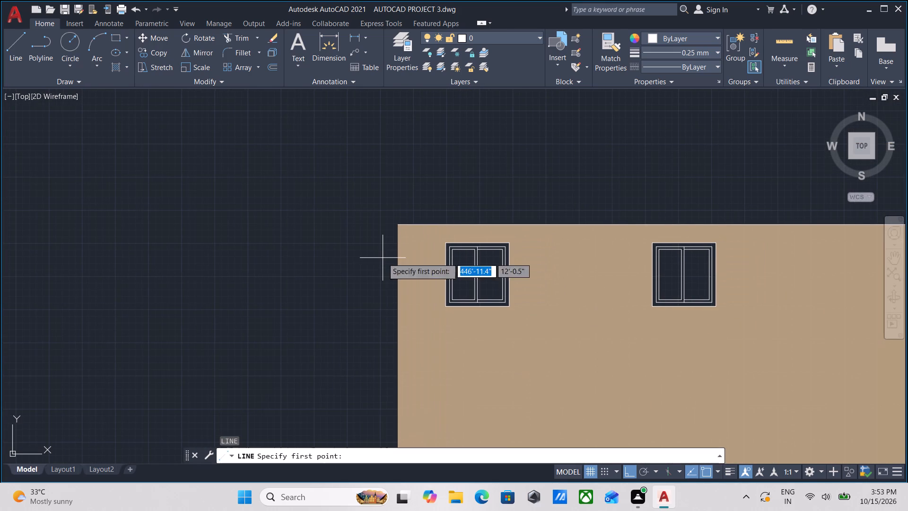
click(397, 228)
middle_drag(404, 405, 380, 279)
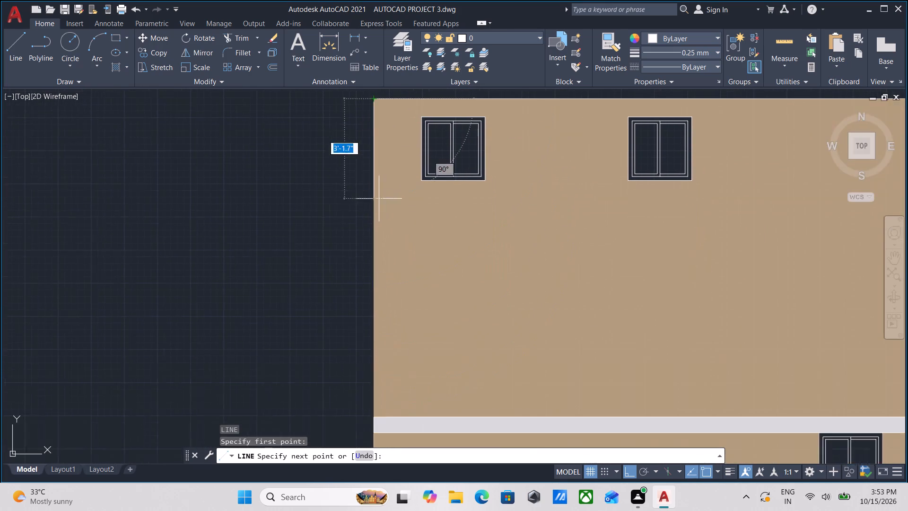
scroll(378, 206, down, 3)
scroll(376, 351, up, 2)
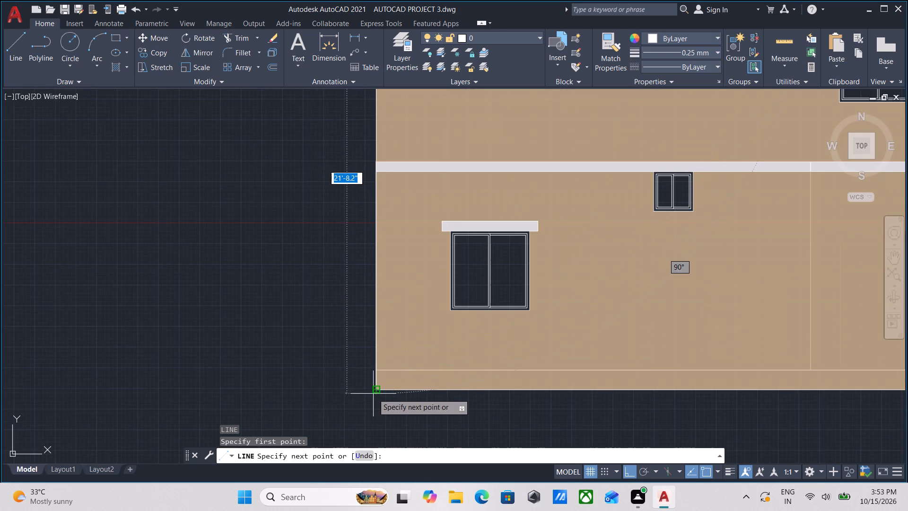
click(377, 389)
key(Escape)
scroll(387, 373, down, 3)
middle_drag(387, 373, 276, 375)
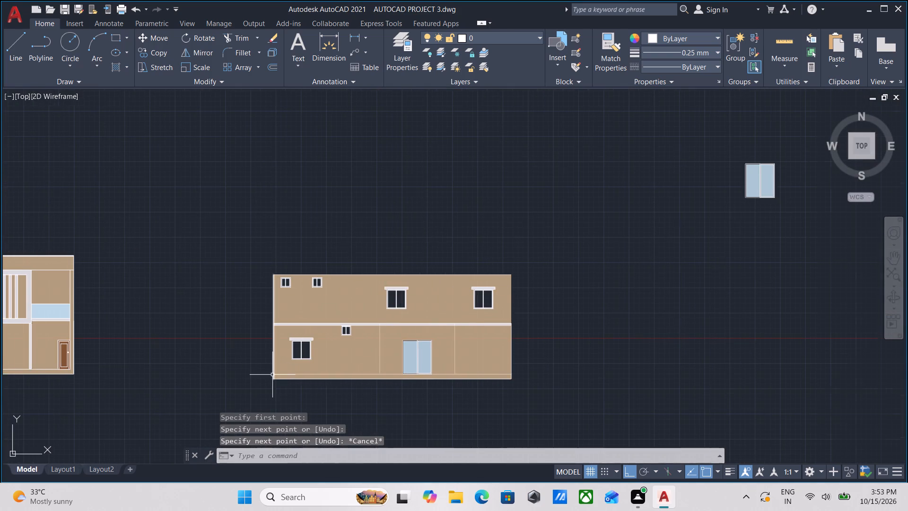
key(Escape)
Draw a vertical line along the rear elevation's right wall edge, from its top corner to its bottom corner.
scroll(576, 356, up, 2)
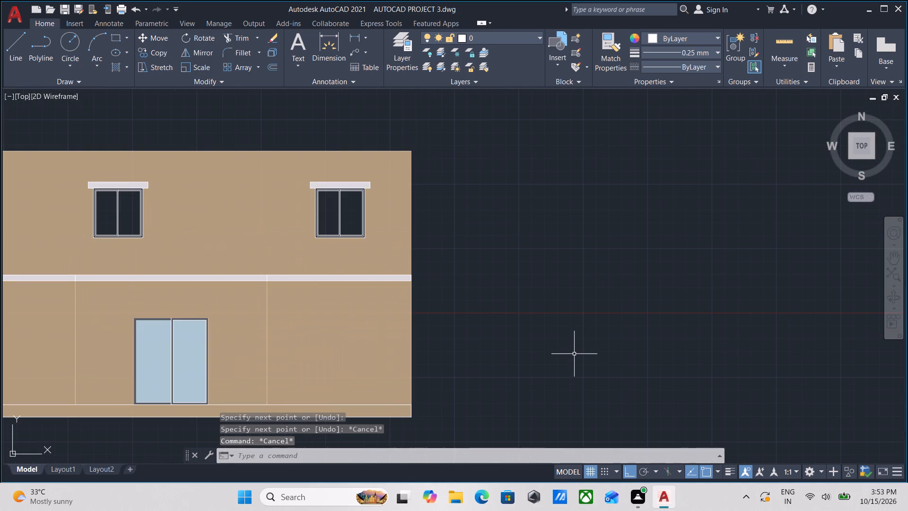
key(l)
key(Return)
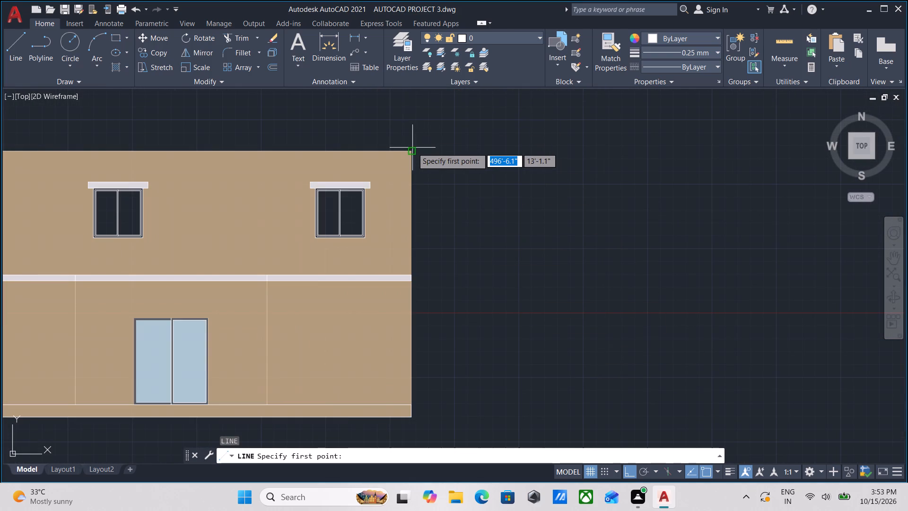
scroll(411, 147, up, 3)
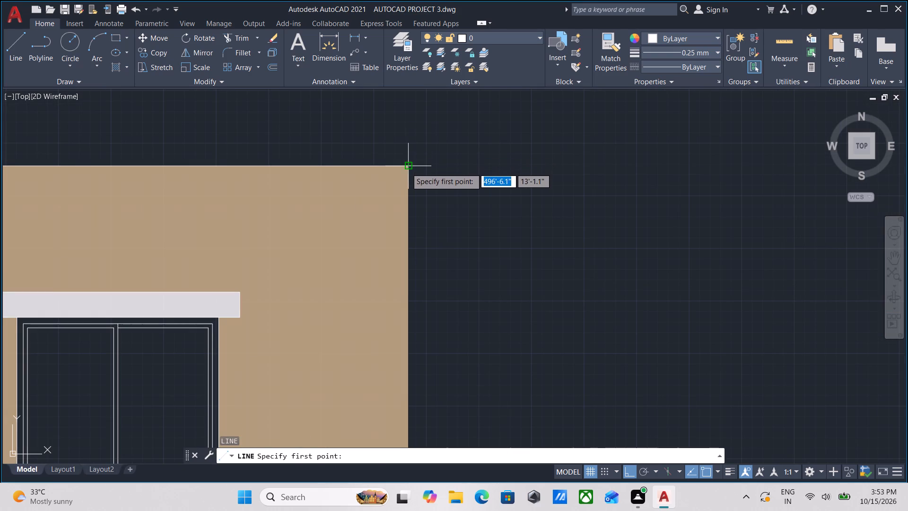
click(406, 168)
scroll(428, 312, down, 1)
middle_drag(428, 312, 409, 165)
scroll(416, 230, down, 2)
middle_drag(406, 272, 422, 159)
scroll(404, 304, up, 2)
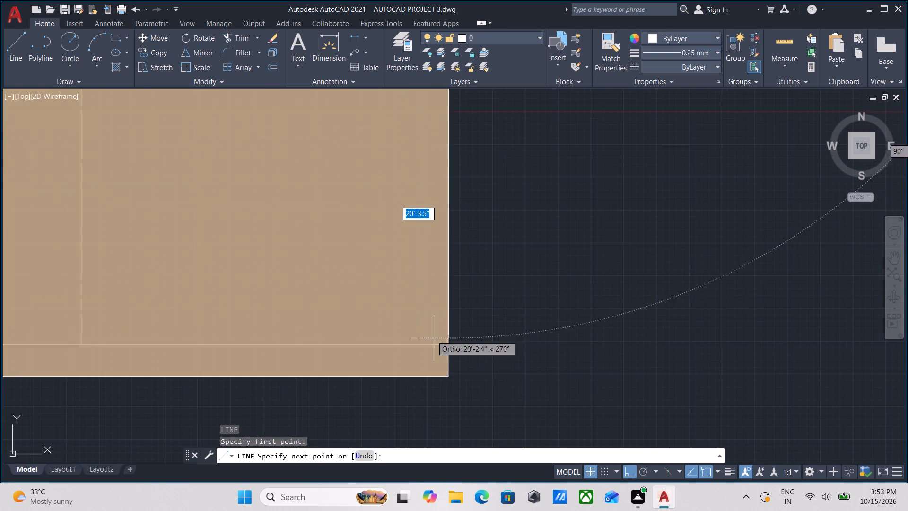
click(450, 379)
key(Escape)
Copy the front elevation's grouped parapet by its lower-right corner onto the rear elevation's top-right corner, with Ortho off.
scroll(483, 368, down, 4)
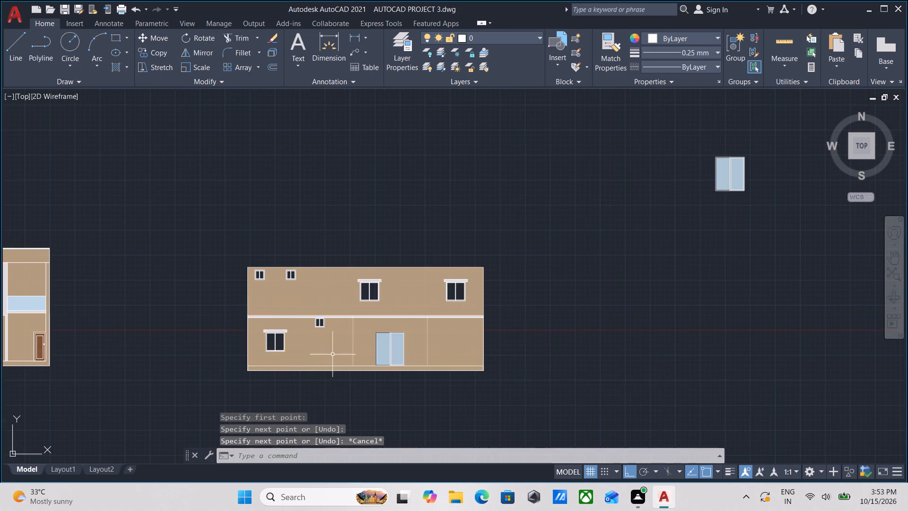
middle_drag(228, 319, 596, 323)
scroll(288, 244, up, 2)
middle_drag(142, 247, 287, 248)
click(273, 234)
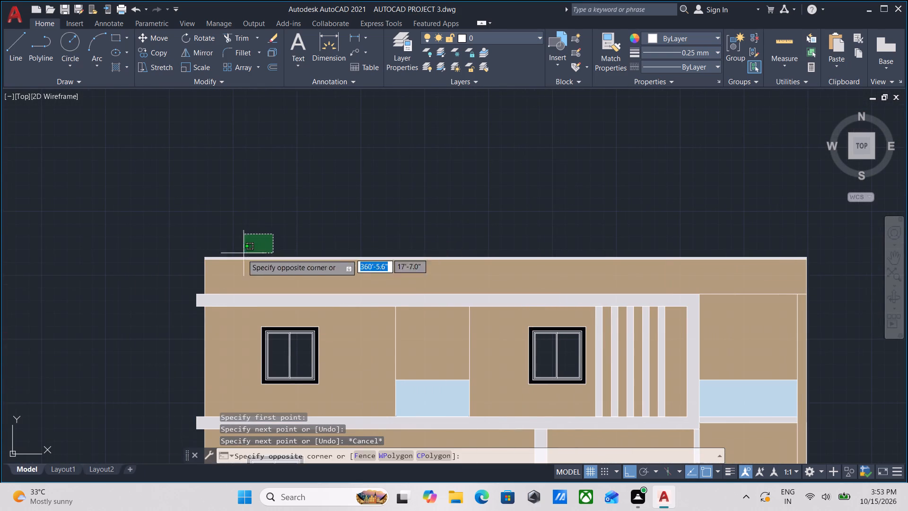
click(228, 261)
middle_drag(276, 235, 228, 261)
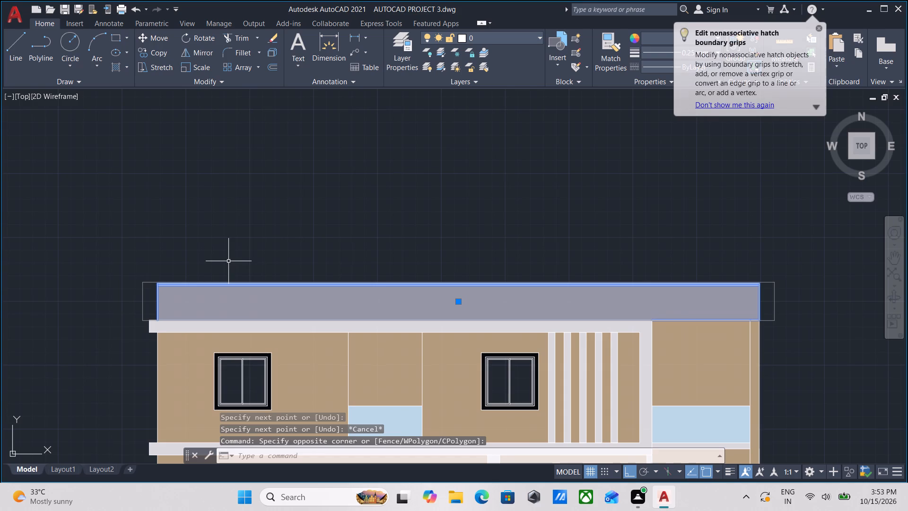
text(co)
key(Return)
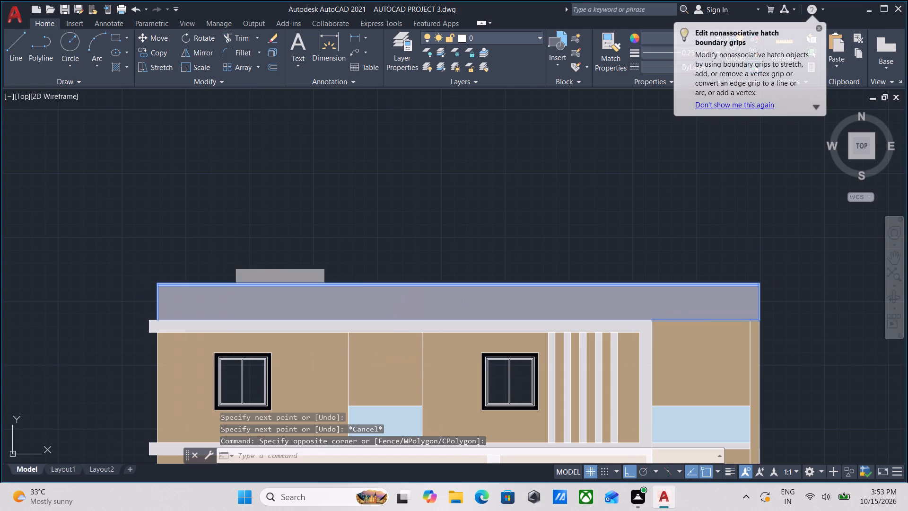
middle_drag(571, 284, 311, 281)
scroll(436, 307, up, 2)
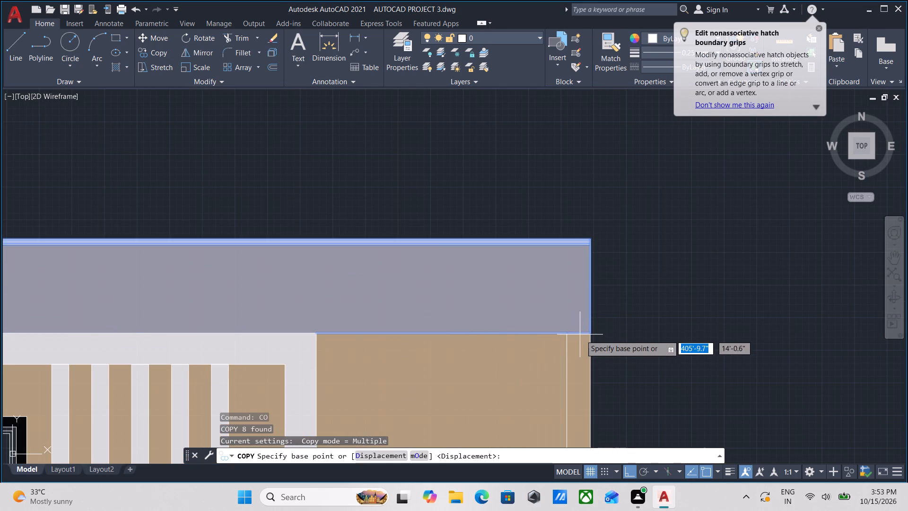
click(591, 330)
middle_drag(583, 326, 344, 317)
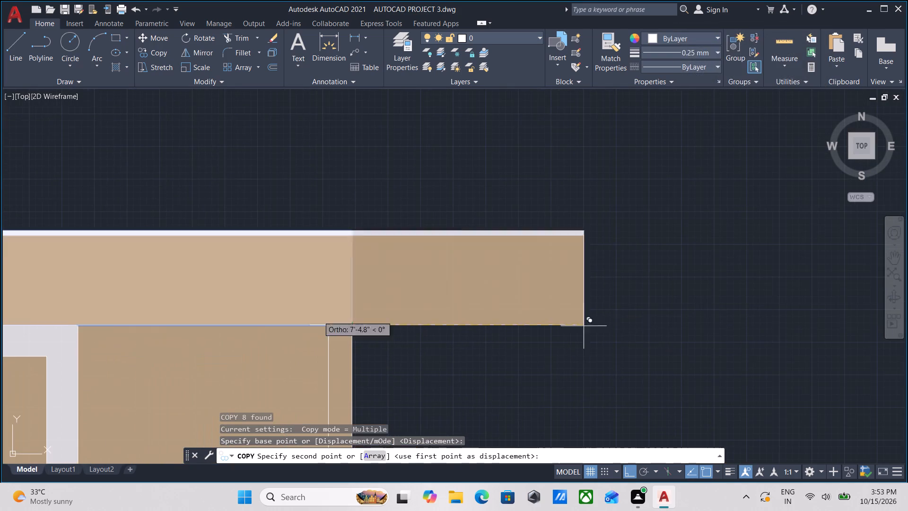
middle_drag(578, 305, 348, 306)
scroll(577, 305, down, 1)
middle_drag(580, 311, 137, 312)
scroll(440, 311, down, 2)
middle_drag(440, 311, 178, 306)
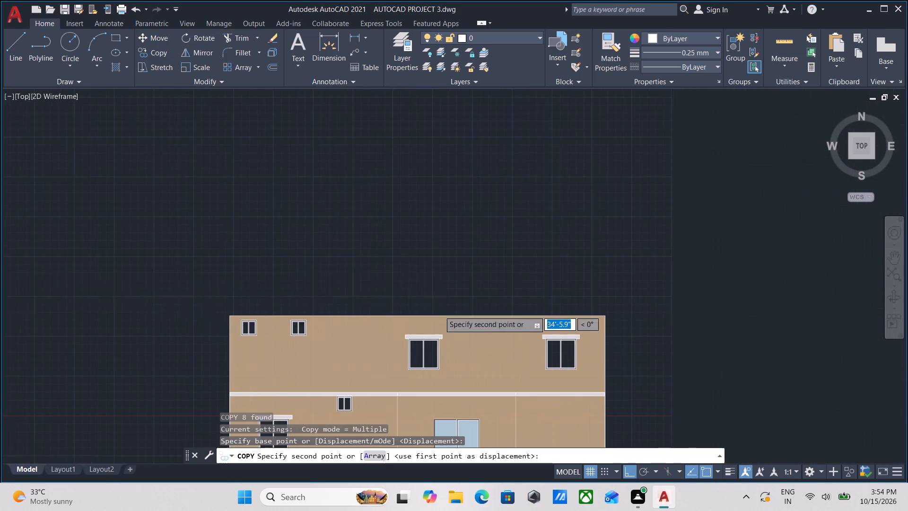
middle_drag(572, 333, 439, 333)
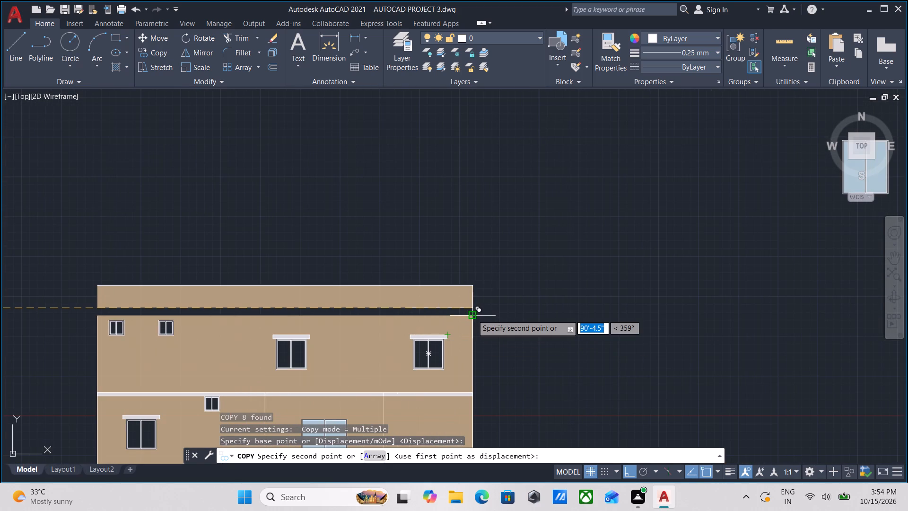
key(F8)
scroll(472, 315, up, 3)
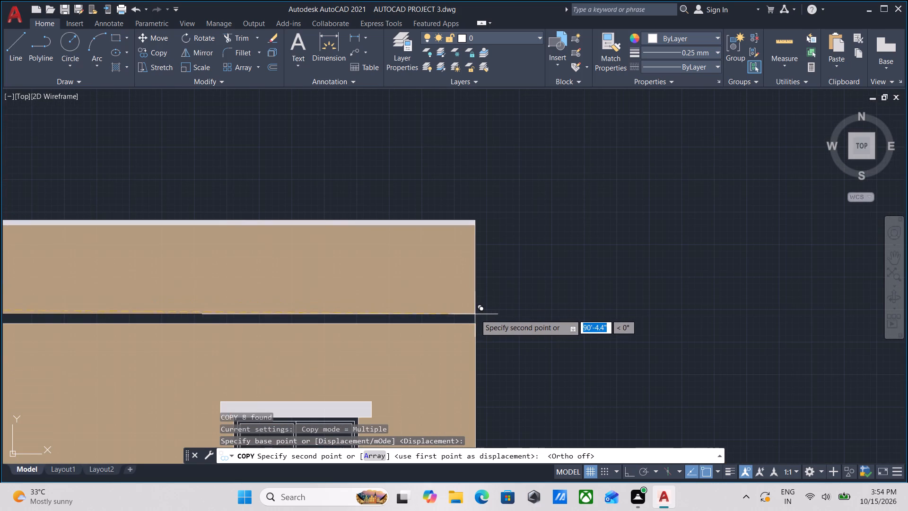
click(476, 326)
scroll(549, 301, down, 4)
scroll(306, 303, up, 2)
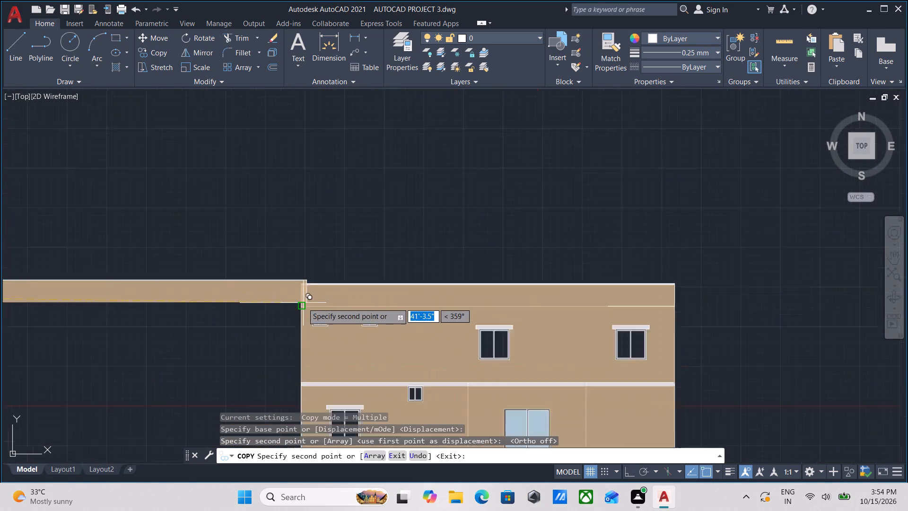
scroll(303, 303, up, 1)
scroll(219, 347, up, 2)
scroll(325, 338, down, 3)
middle_drag(315, 338, 395, 335)
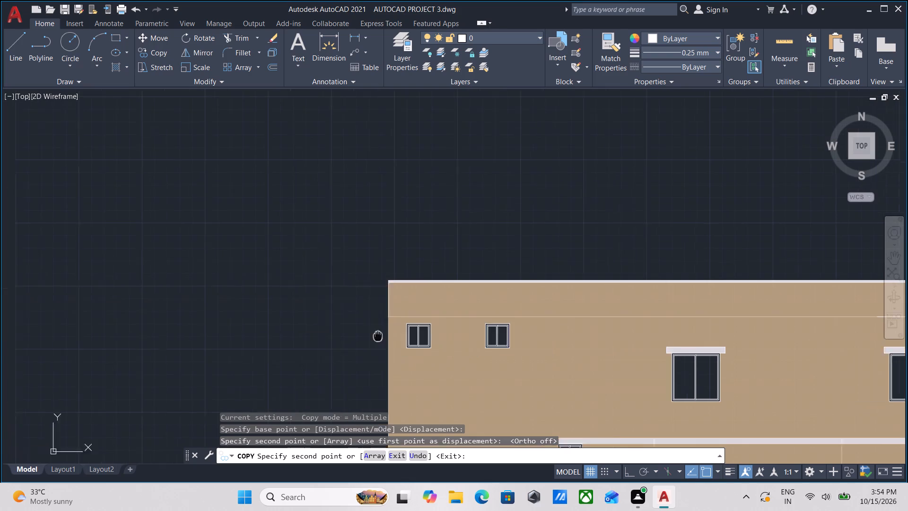
middle_drag(395, 335, 413, 330)
key(Escape)
Examine the front and rear elevations side by side, comparing their parapets and overall appearance.
scroll(397, 318, down, 4)
scroll(372, 329, up, 2)
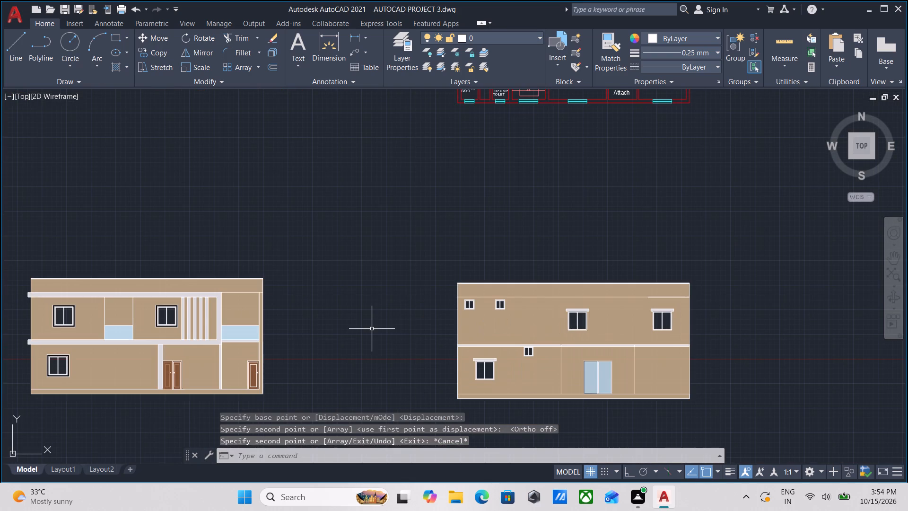
scroll(371, 329, down, 1)
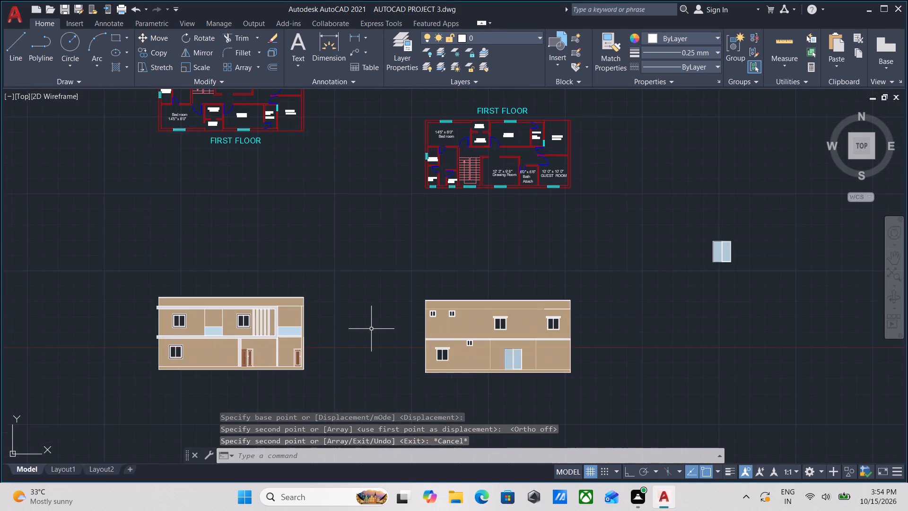
scroll(371, 329, up, 1)
middle_drag(355, 350, 390, 324)
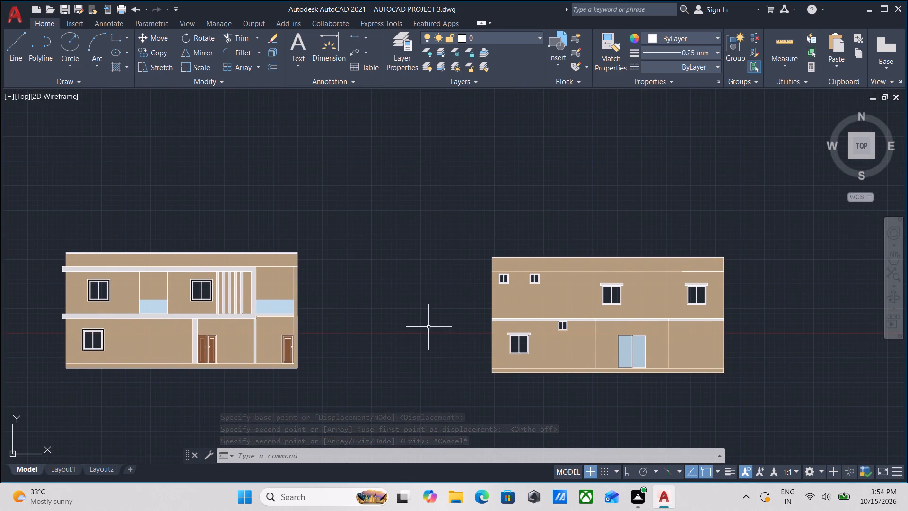
middle_drag(343, 332, 488, 302)
middle_drag(316, 352, 479, 344)
scroll(400, 356, up, 1)
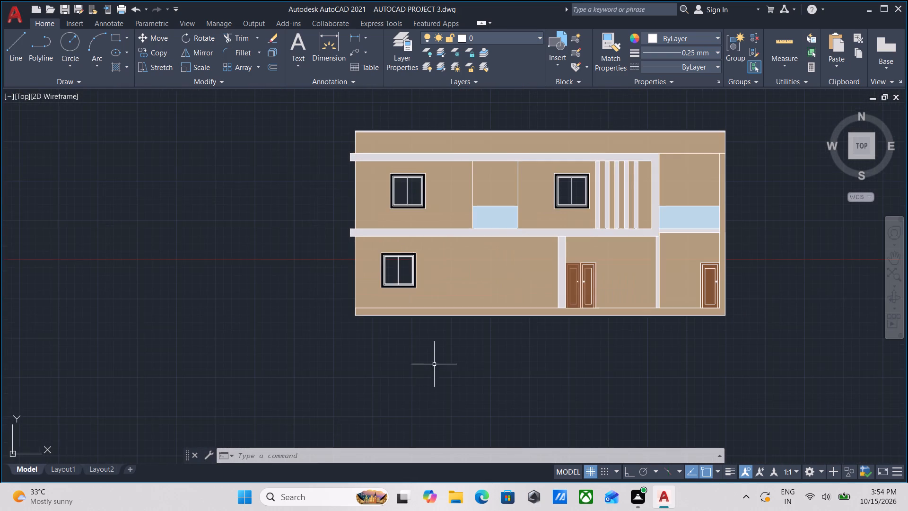
middle_drag(467, 360, 369, 383)
middle_drag(430, 331, 213, 334)
scroll(238, 326, down, 1)
middle_drag(218, 360, 297, 365)
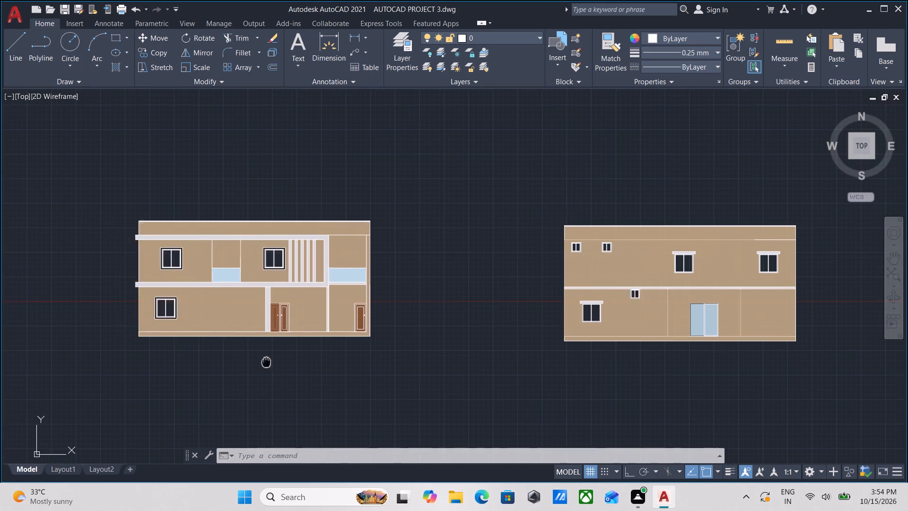
middle_drag(297, 365, 319, 366)
scroll(248, 368, up, 1)
scroll(292, 373, down, 1)
middle_drag(292, 373, 319, 352)
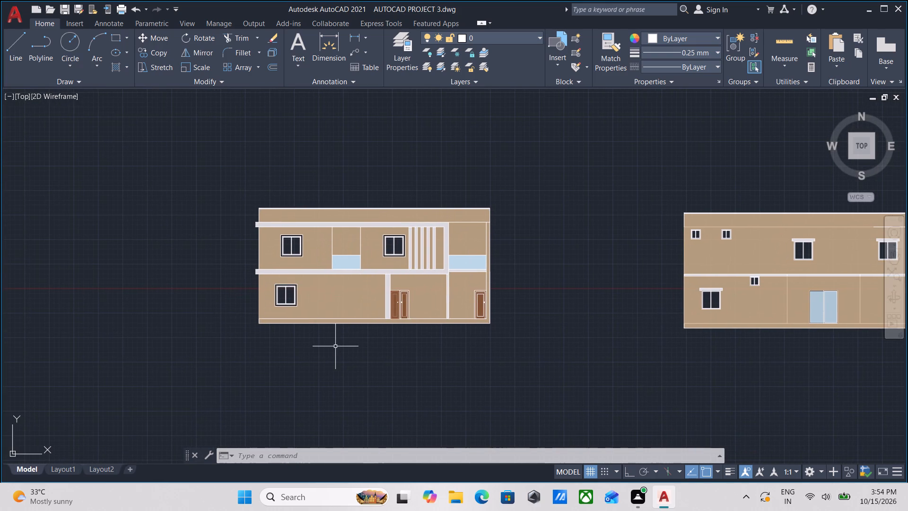
Add the single-line text FRONT ELEVATION below the front elevation, with a height of about 2'-2.6" and horizontal rotation.
text(dt)
key(Return)
scroll(331, 366, up, 2)
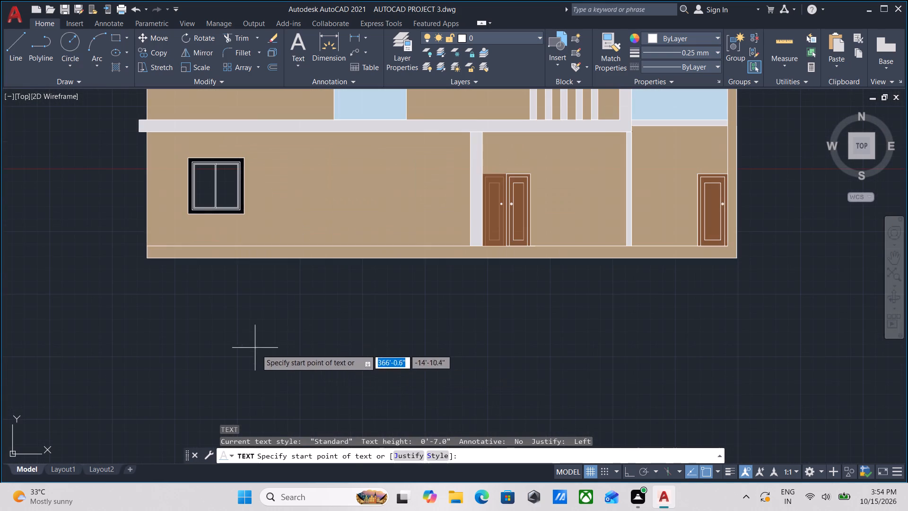
click(260, 351)
scroll(259, 314, down, 1)
middle_drag(259, 314, 260, 294)
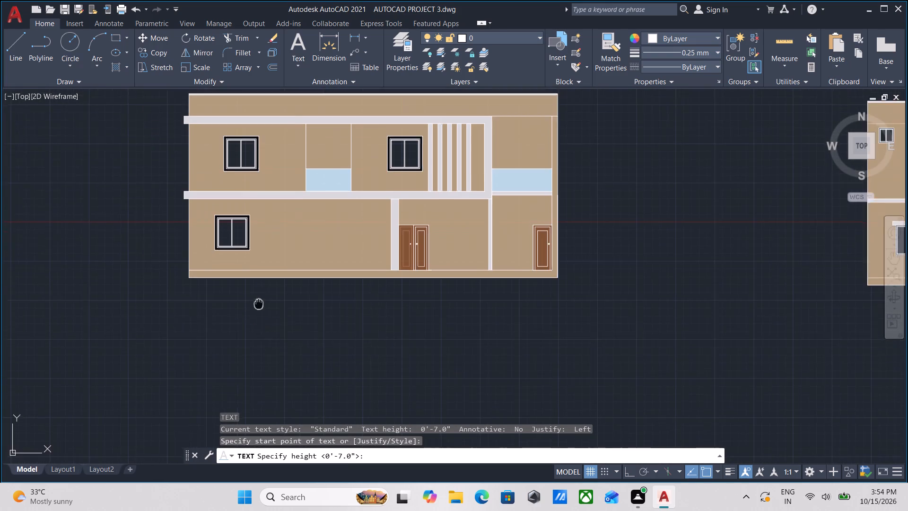
middle_drag(260, 294, 263, 279)
key(F8)
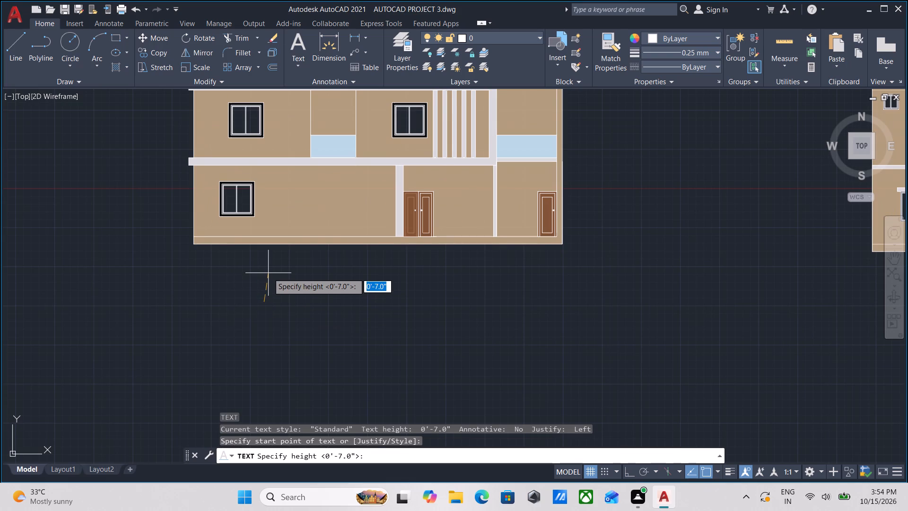
middle_drag(265, 271, 262, 315)
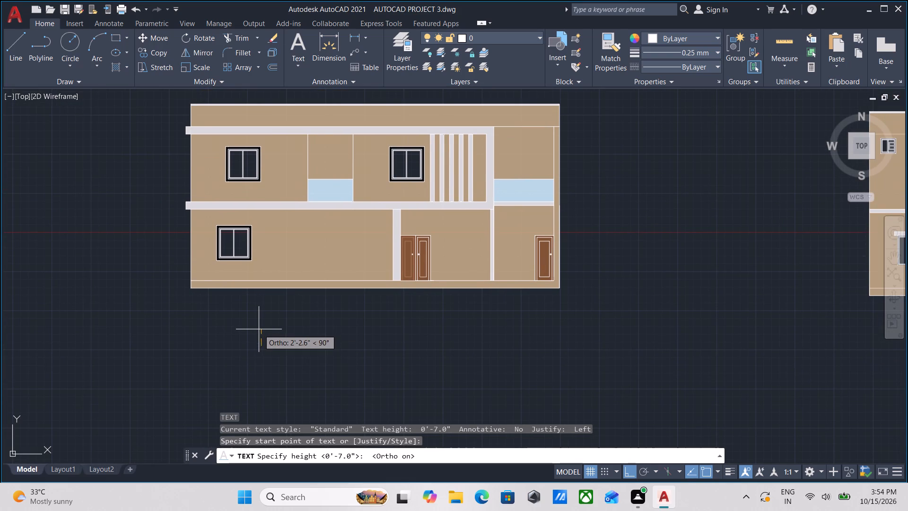
click(259, 329)
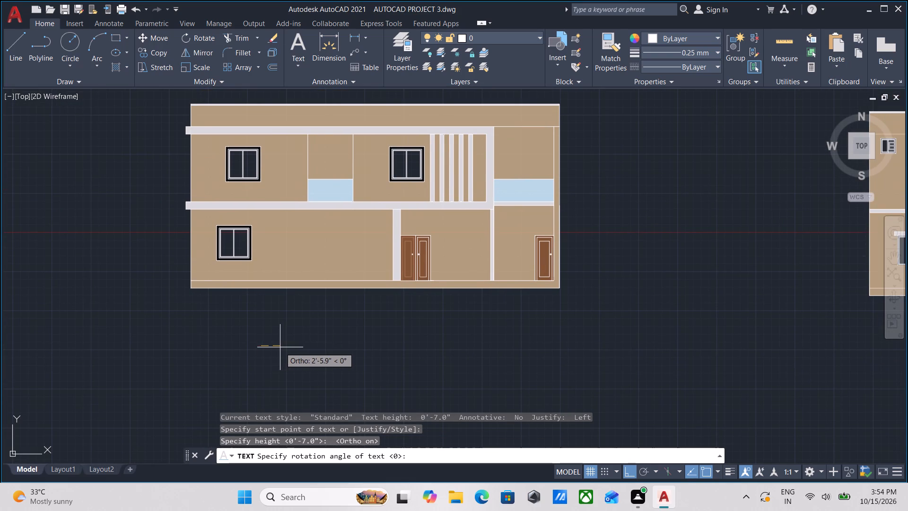
click(274, 348)
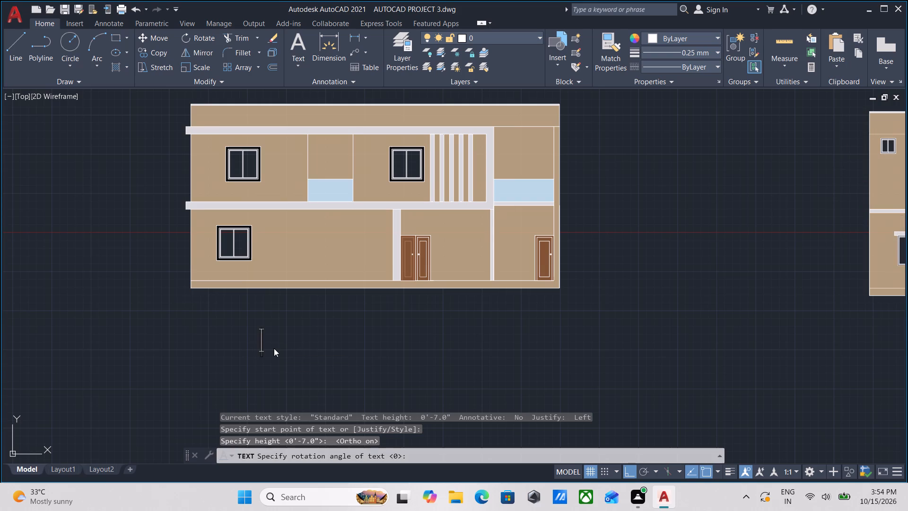
text(fr)
key(BackSpace)
key(BackSpace)
text(FRONT)
key(space)
text(ELEVATIO)
key(n)
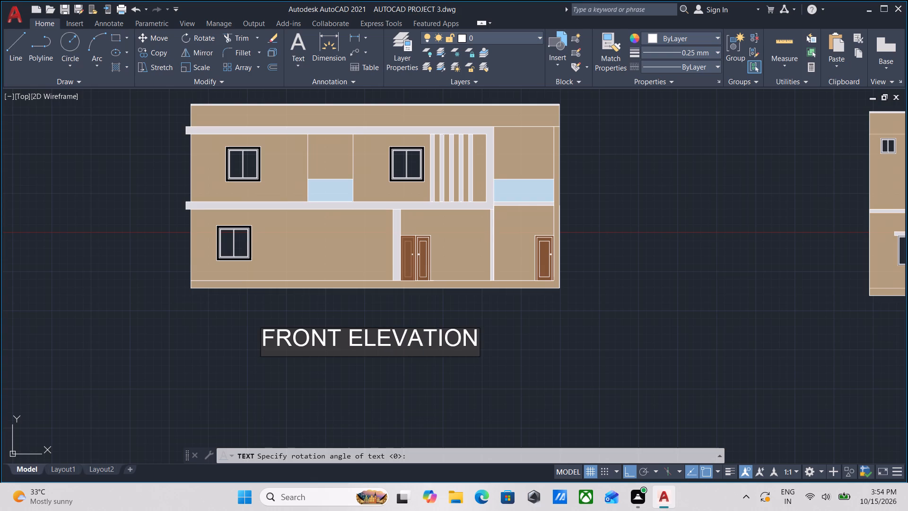
key(Return)
key(Return)
scroll(275, 349, down, 2)
scroll(294, 349, up, 2)
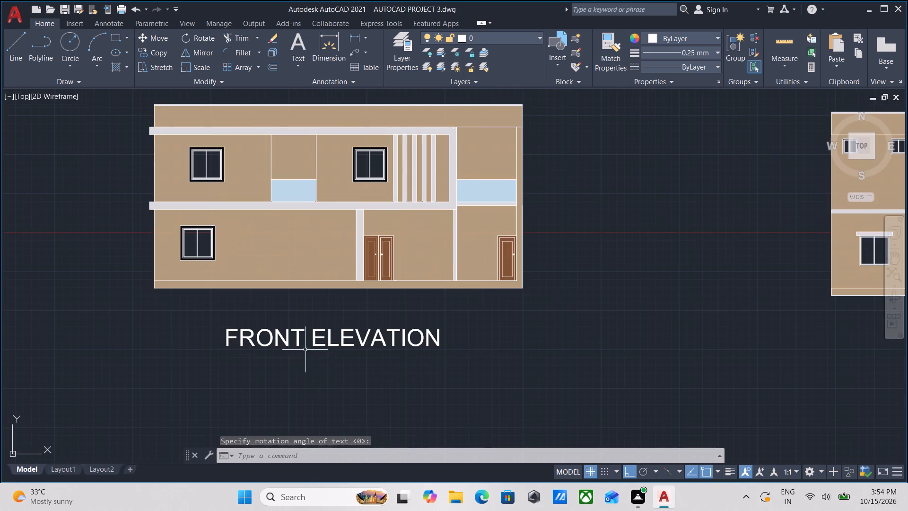
Copy the FRONT ELEVATION label horizontally to below the rear elevation.
drag(316, 370, 314, 366)
click(281, 328)
middle_drag(299, 350, 303, 371)
text(CO)
key(Return)
click(235, 374)
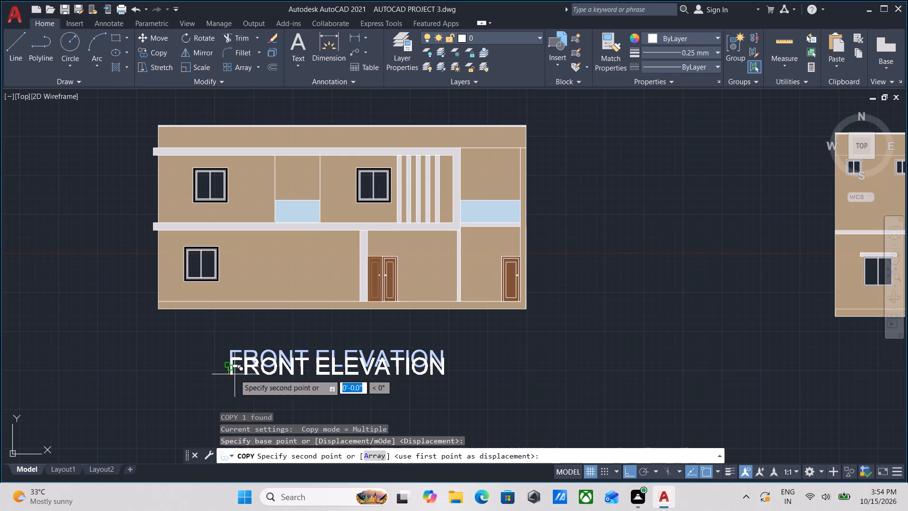
middle_drag(473, 382, 90, 378)
middle_drag(513, 369, 286, 388)
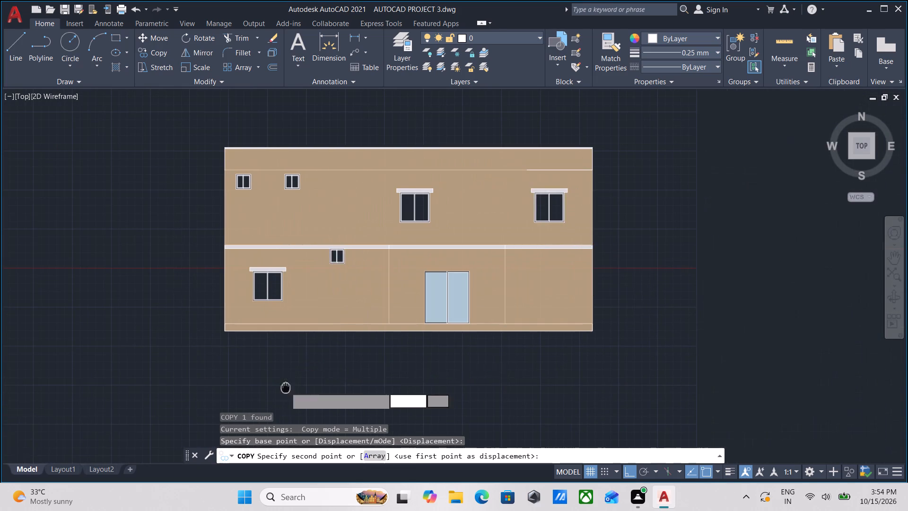
click(334, 384)
key(Escape)
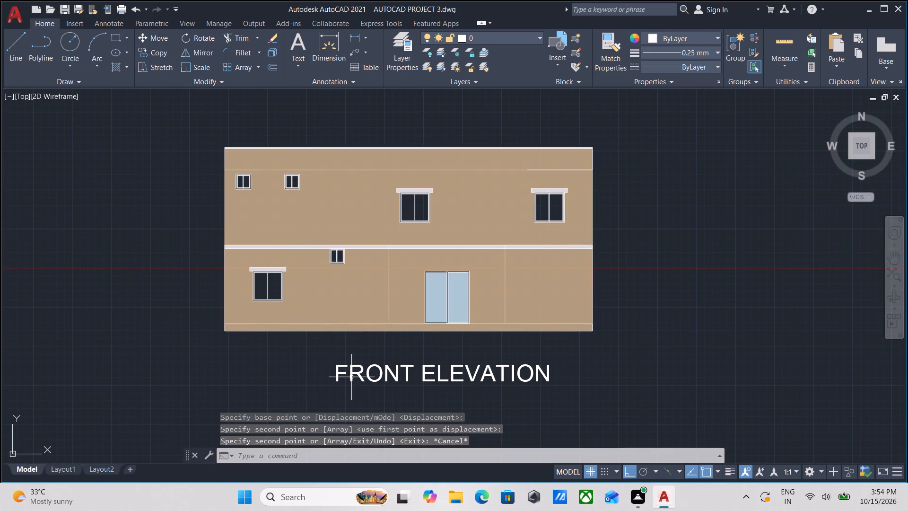
Change the copied label below the rear elevation to read BACK ELEVATION.
double_click(351, 376)
click(386, 374)
click(427, 374)
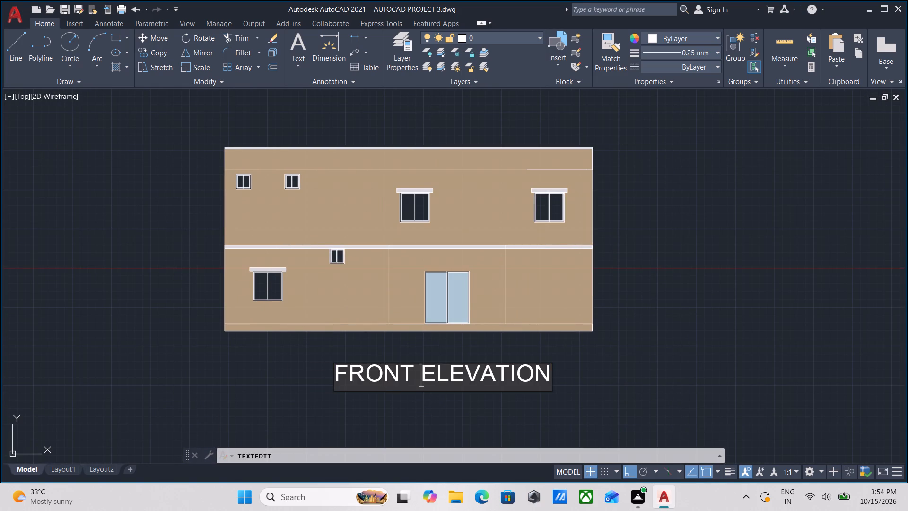
click(409, 374)
key(BackSpace)
key(BackSpace)
key(BackSpace)
key(BackSpace)
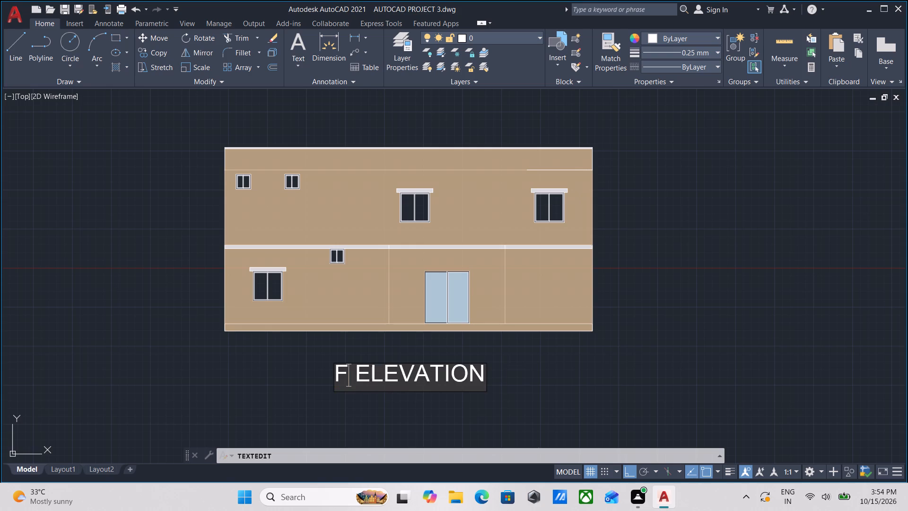
key(BackSpace)
text(BACK)
key(Return)
key(Return)
Erase the two stray hatched column squares above the ground floor plan that has grid lines.
scroll(262, 334, down, 1)
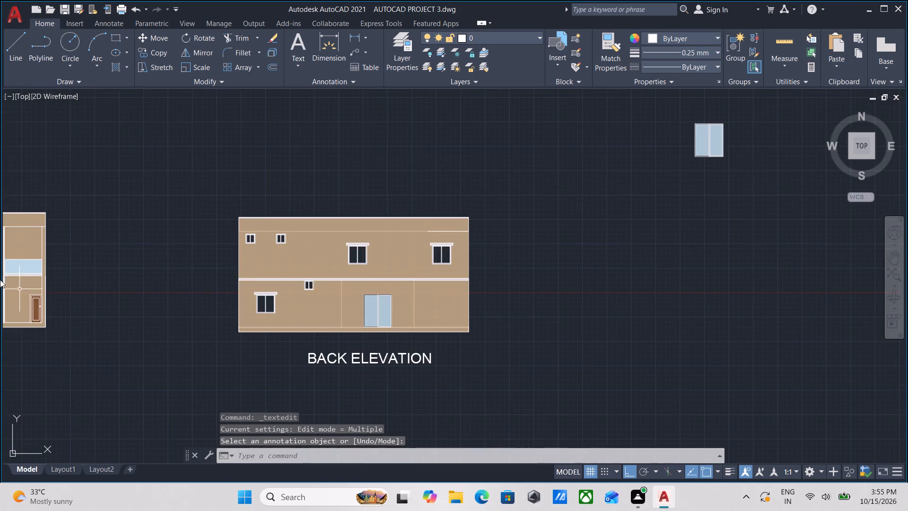
middle_drag(12, 277, 285, 306)
middle_drag(101, 234, 275, 262)
middle_drag(165, 232, 306, 250)
scroll(201, 230, down, 1)
middle_drag(201, 230, 301, 259)
middle_drag(182, 190, 233, 226)
scroll(182, 190, down, 1)
middle_drag(280, 211, 335, 279)
middle_drag(103, 214, 282, 308)
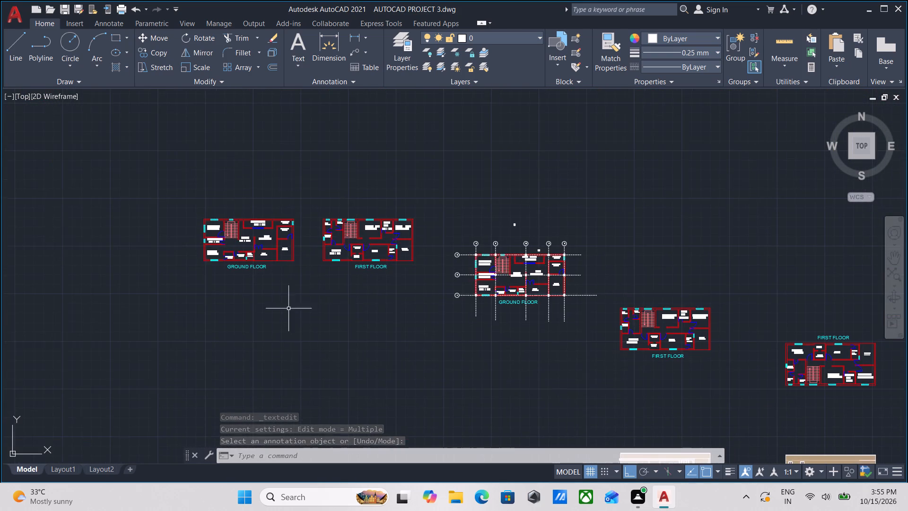
scroll(25, 189, up, 2)
scroll(160, 269, down, 1)
middle_drag(156, 266, 0, 144)
middle_drag(377, 288, 155, 272)
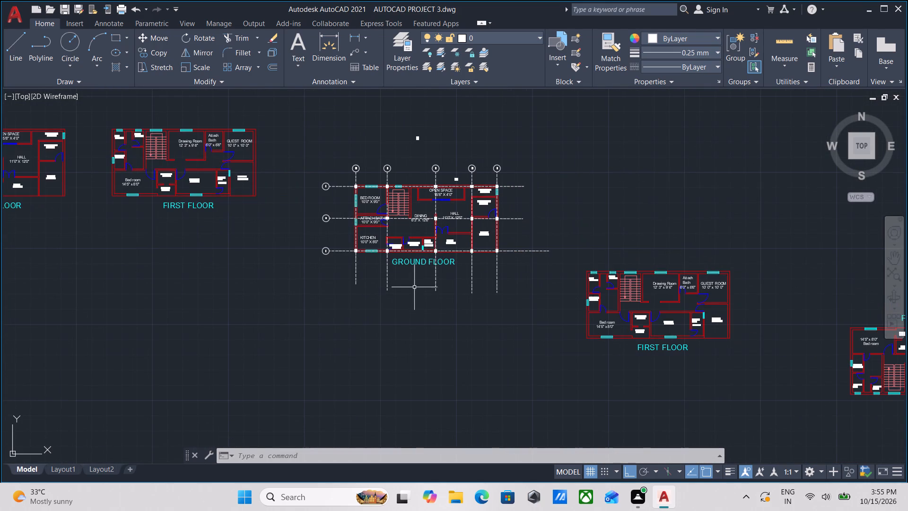
middle_drag(392, 300, 245, 383)
scroll(259, 206, up, 2)
scroll(302, 275, up, 1)
drag(298, 257, 267, 223)
click(230, 176)
middle_drag(451, 405, 394, 307)
drag(400, 319, 385, 302)
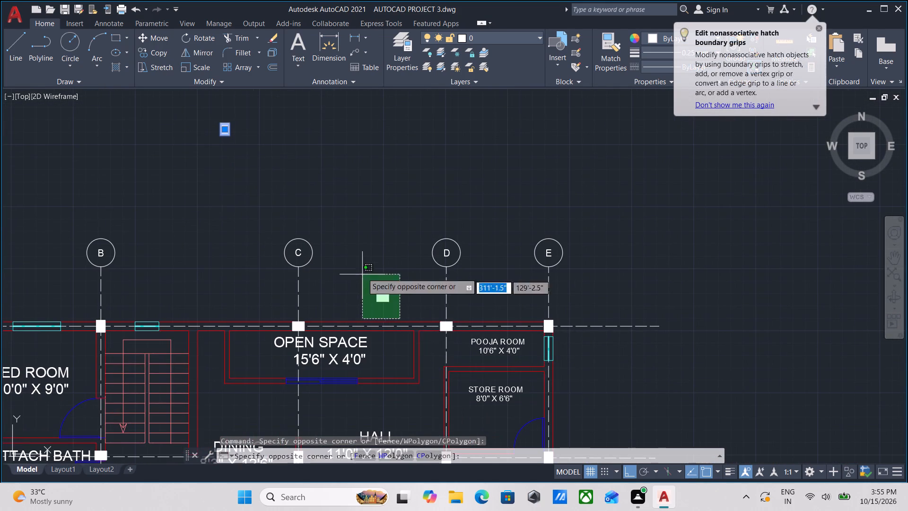
click(358, 267)
right_click(358, 267)
click(388, 285)
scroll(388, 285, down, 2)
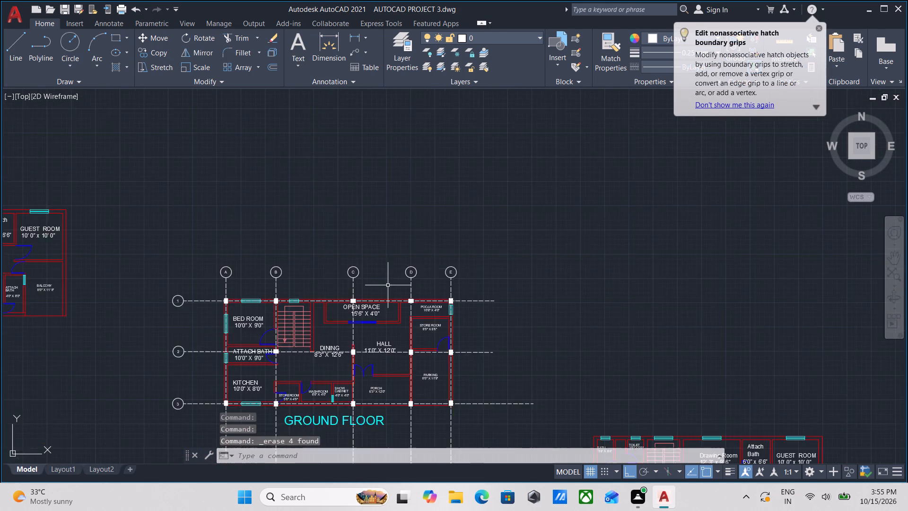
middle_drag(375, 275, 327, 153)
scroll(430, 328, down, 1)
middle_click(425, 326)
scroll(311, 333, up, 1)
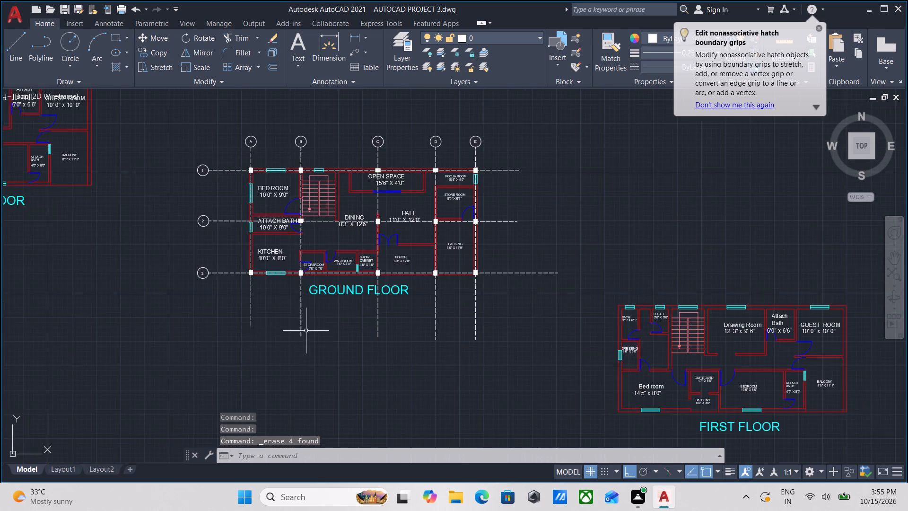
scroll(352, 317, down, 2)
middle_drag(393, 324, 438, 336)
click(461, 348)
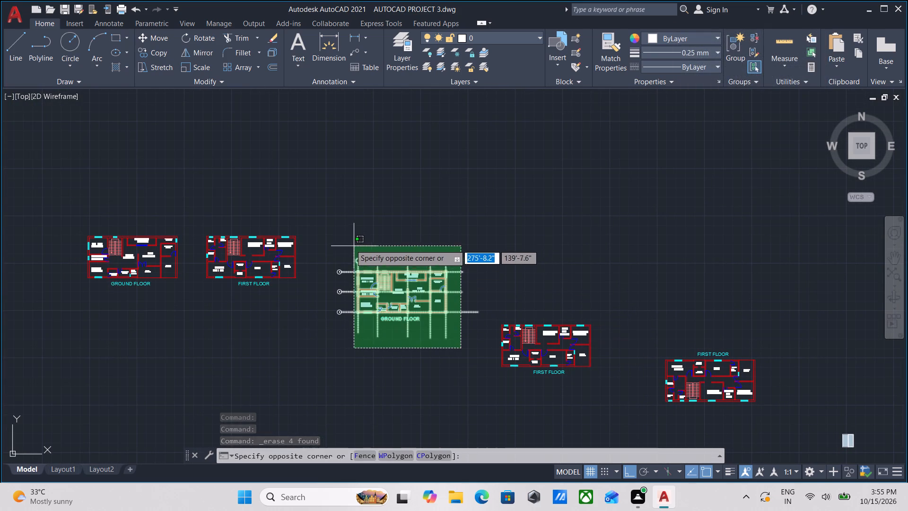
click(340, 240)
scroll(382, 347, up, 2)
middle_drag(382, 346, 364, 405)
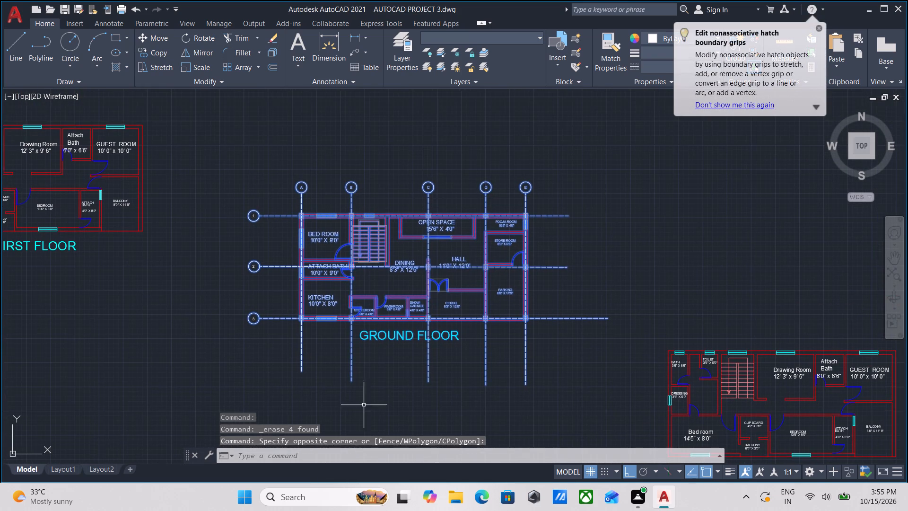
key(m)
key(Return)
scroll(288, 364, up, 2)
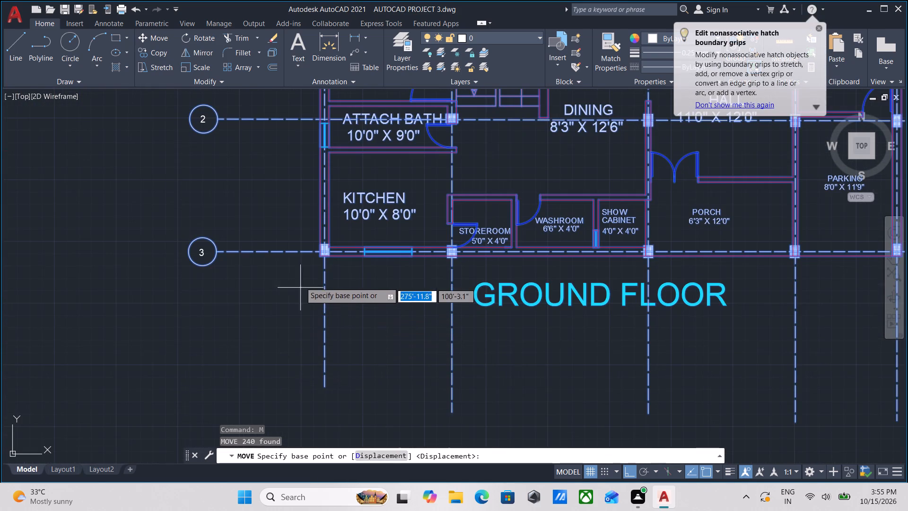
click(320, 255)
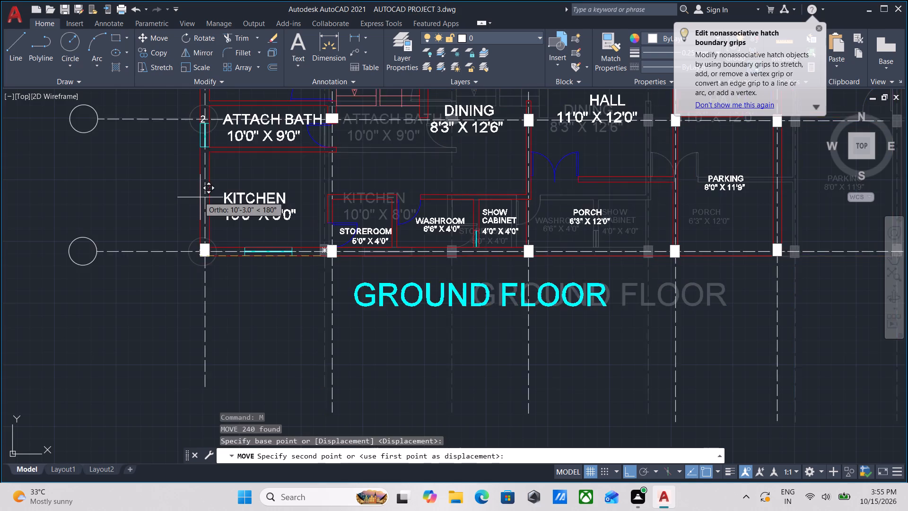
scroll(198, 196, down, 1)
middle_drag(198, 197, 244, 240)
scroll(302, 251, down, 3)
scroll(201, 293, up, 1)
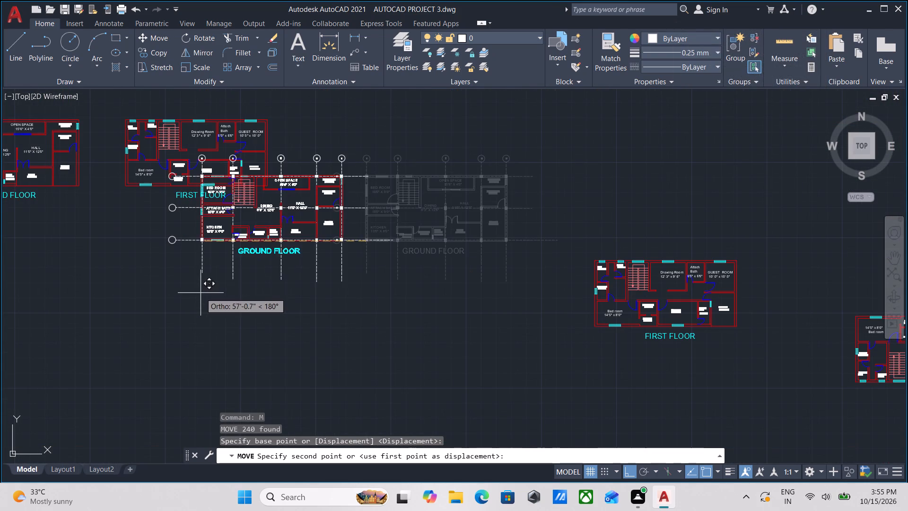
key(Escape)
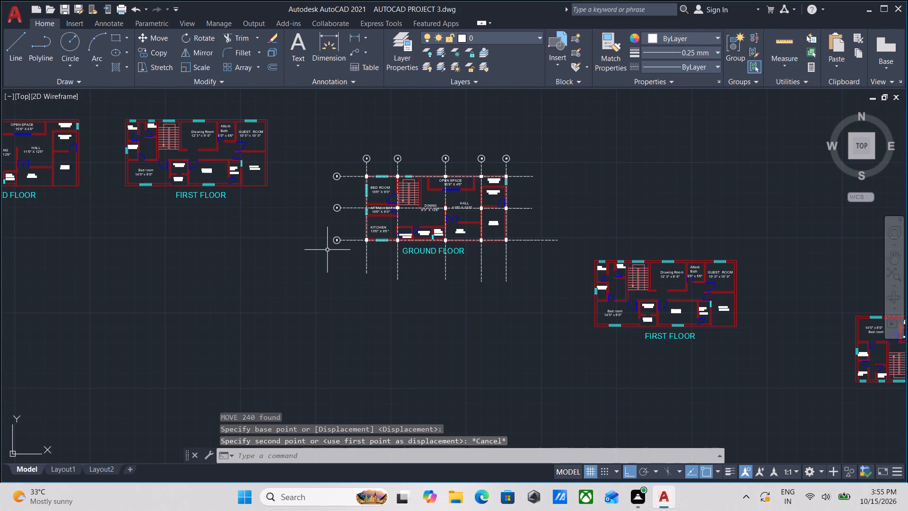
Group the whole ground floor plan with its grid lines, grid bubbles, columns and label.
middle_drag(326, 248, 176, 352)
click(379, 381)
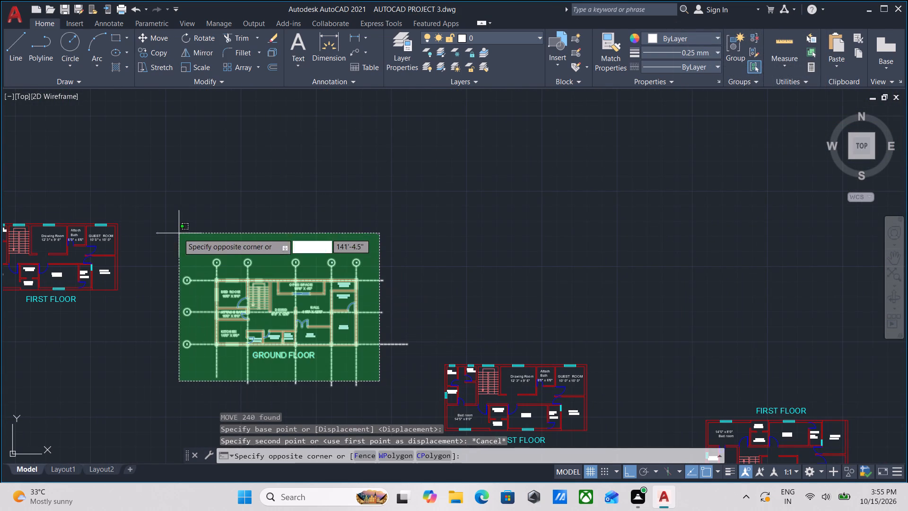
click(148, 199)
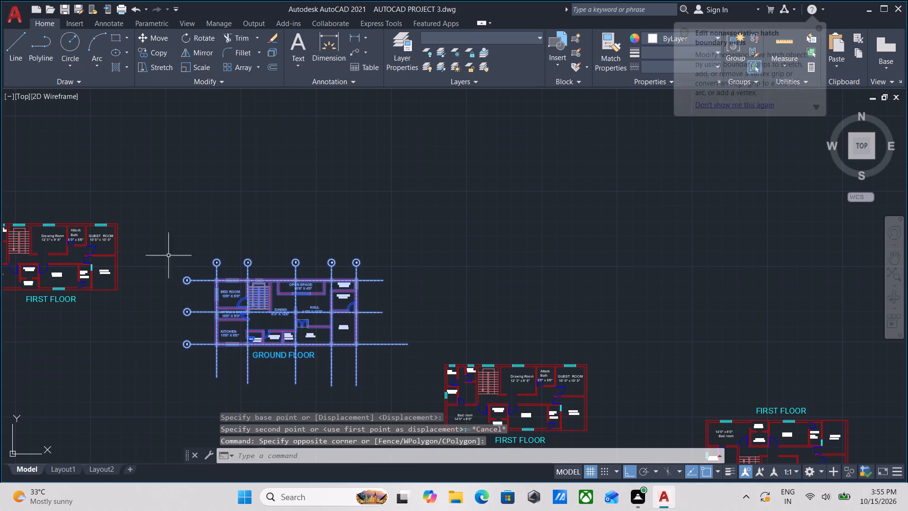
key(g)
key(Return)
Copy the grouped ground floor plan with grid lines to the left of the plain ground floor plan, with Ortho off.
scroll(240, 366, up, 2)
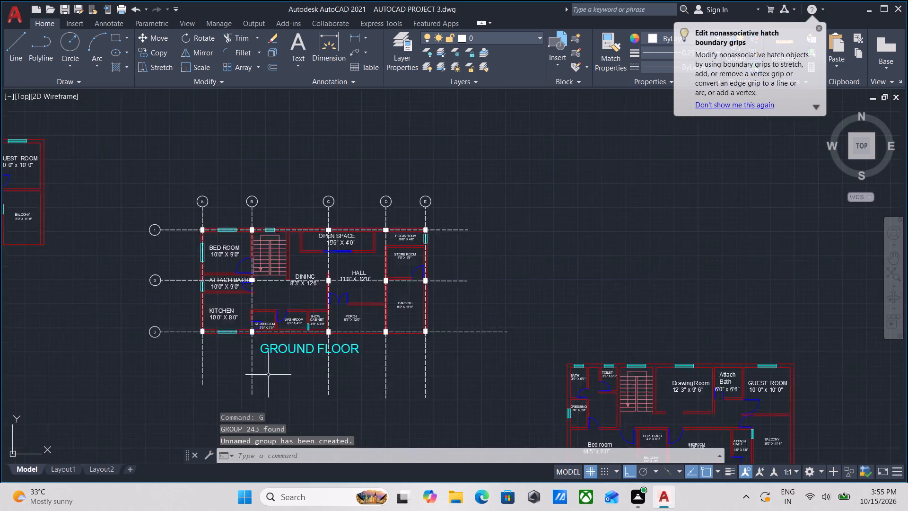
click(296, 366)
click(252, 292)
scroll(254, 297, down, 1)
middle_drag(265, 300, 446, 323)
scroll(403, 329, down, 1)
middle_drag(403, 328, 425, 293)
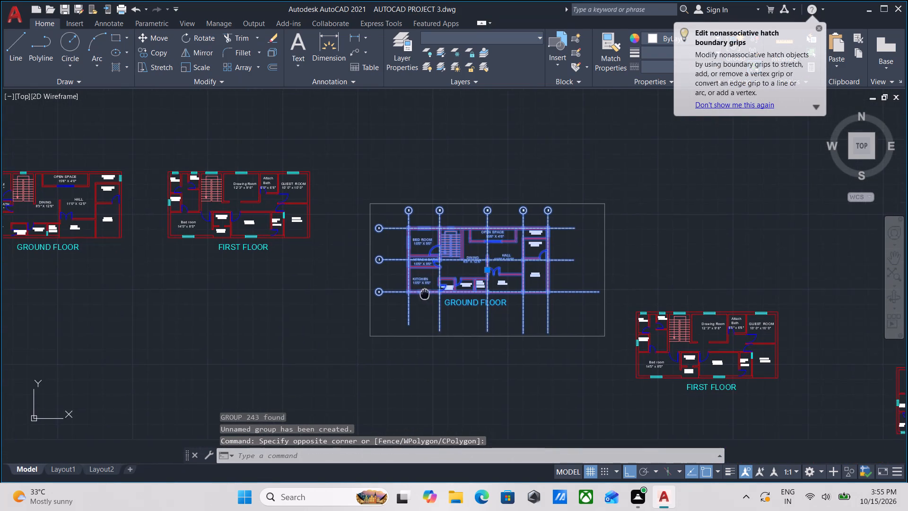
middle_drag(375, 338, 372, 280)
text(CO)
key(Return)
scroll(368, 282, down, 1)
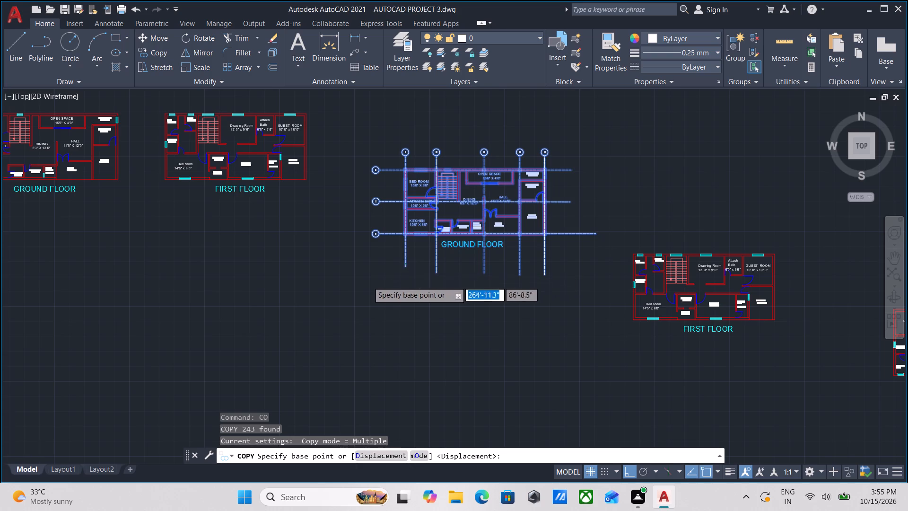
middle_drag(368, 282, 405, 310)
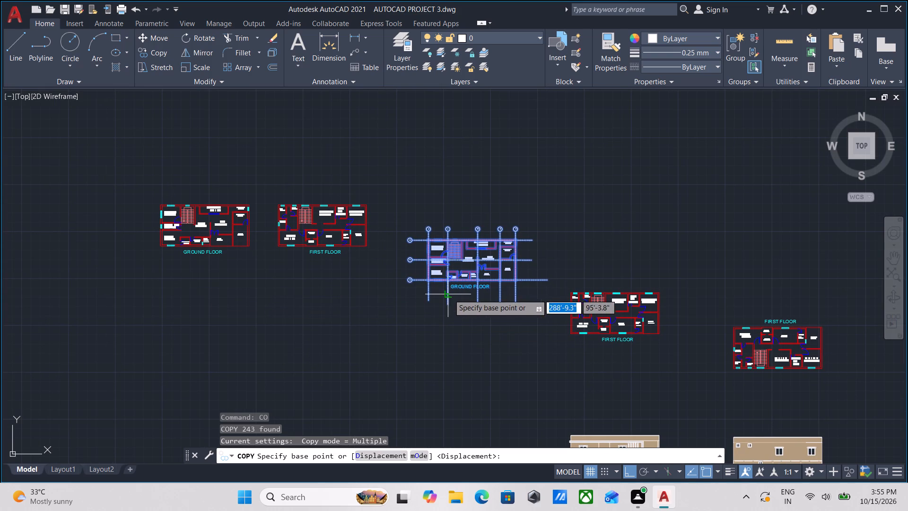
click(435, 294)
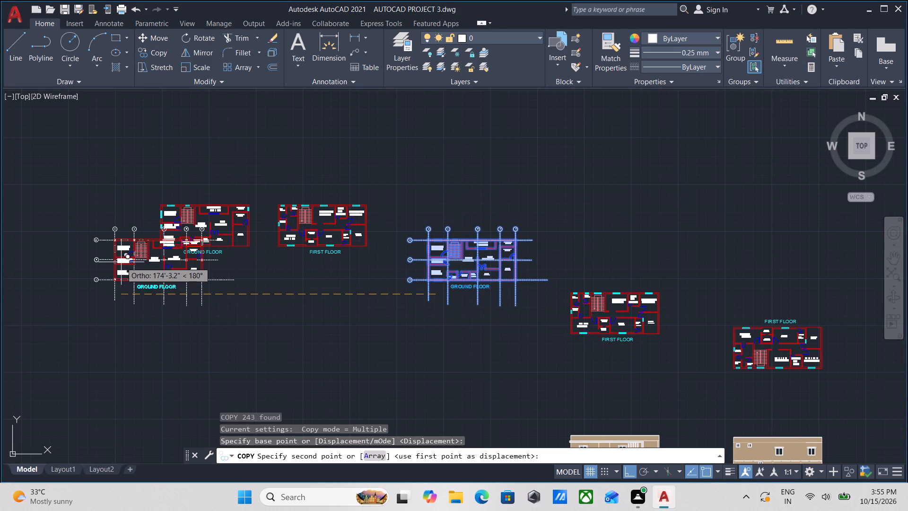
key(F8)
scroll(101, 251, up, 2)
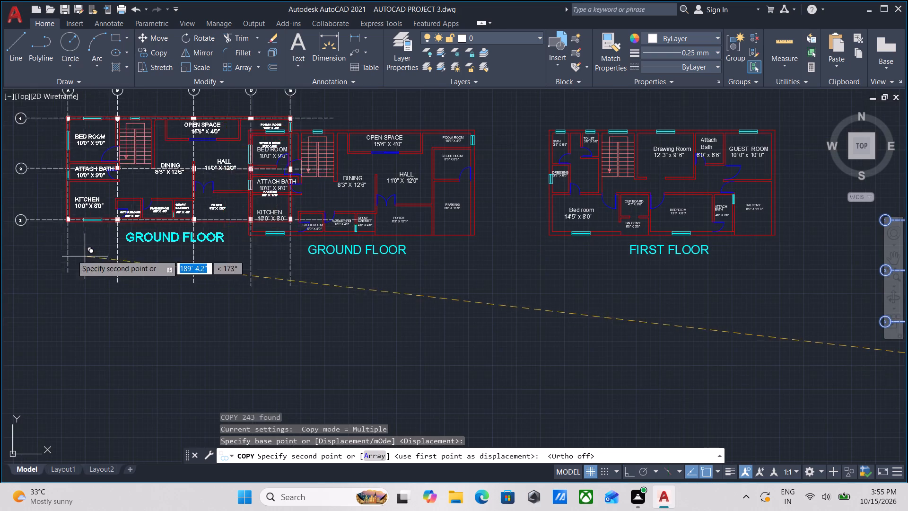
middle_drag(3, 260, 306, 341)
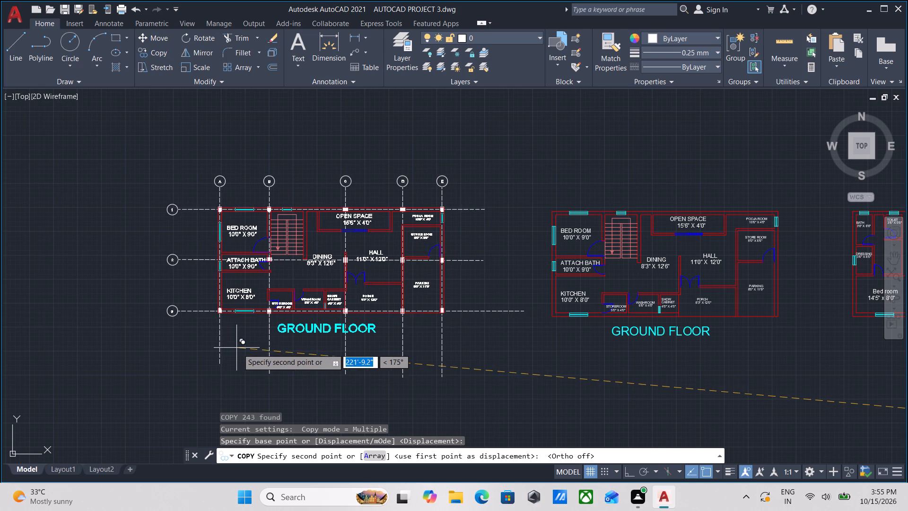
click(244, 355)
scroll(346, 353, down, 1)
middle_drag(345, 353, 218, 346)
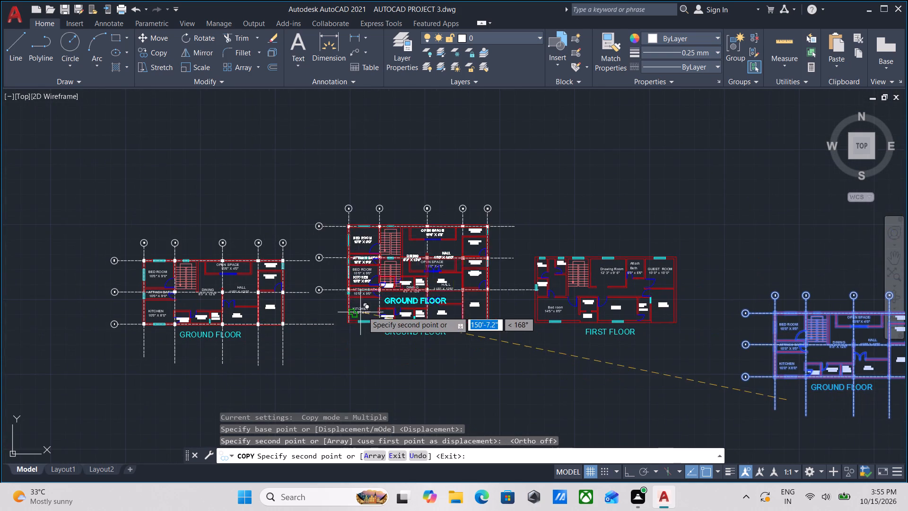
key(Escape)
Erase the original gridded ground floor plan and the two FIRST FLOOR plans above the front and back elevations.
scroll(365, 311, down, 1)
middle_drag(471, 379, 157, 315)
scroll(358, 332, up, 1)
scroll(358, 331, down, 1)
middle_drag(358, 331, 332, 209)
middle_drag(329, 219, 438, 282)
middle_drag(196, 233, 594, 330)
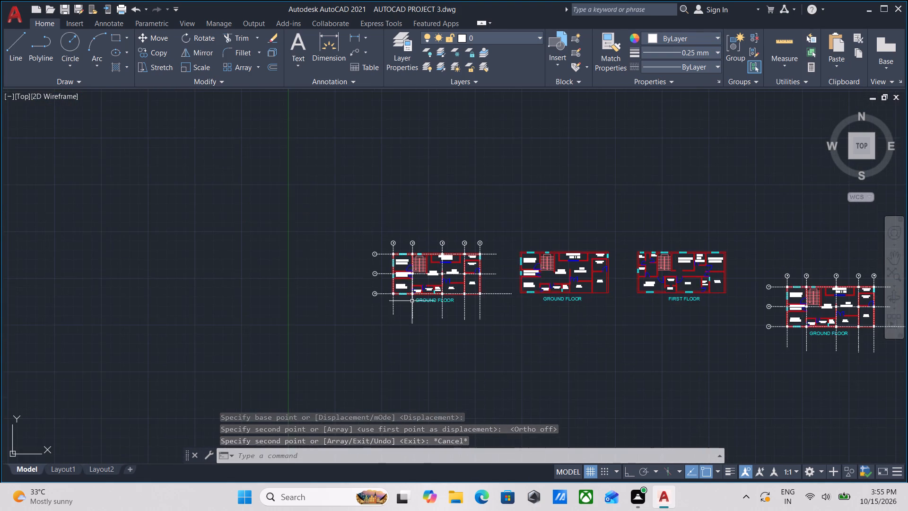
scroll(413, 300, up, 1)
middle_drag(498, 325, 381, 330)
middle_drag(503, 347, 94, 254)
scroll(477, 340, down, 1)
middle_drag(358, 305, 281, 272)
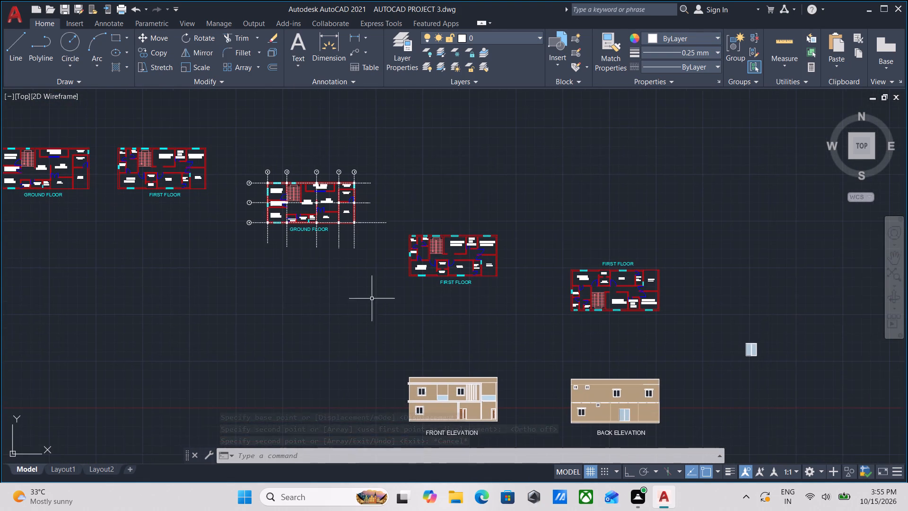
click(664, 330)
click(270, 150)
right_click(270, 150)
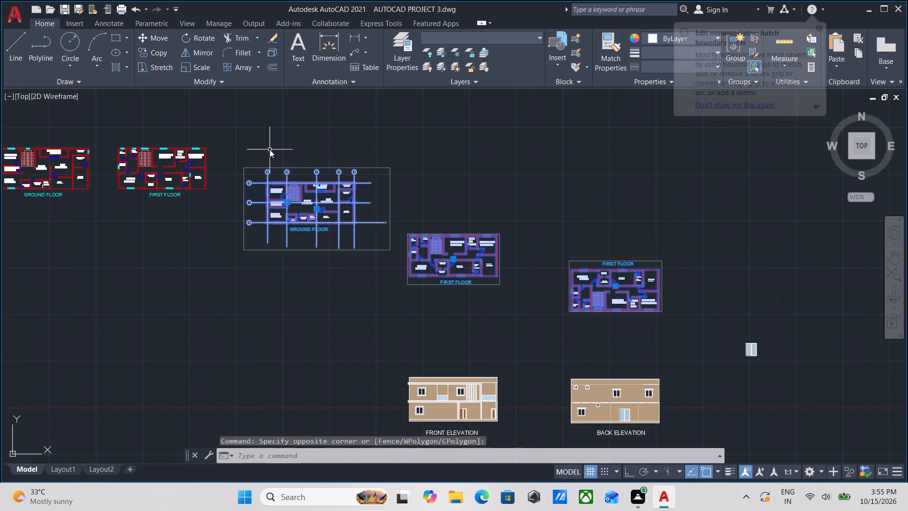
scroll(321, 234, down, 3)
scroll(184, 232, down, 2)
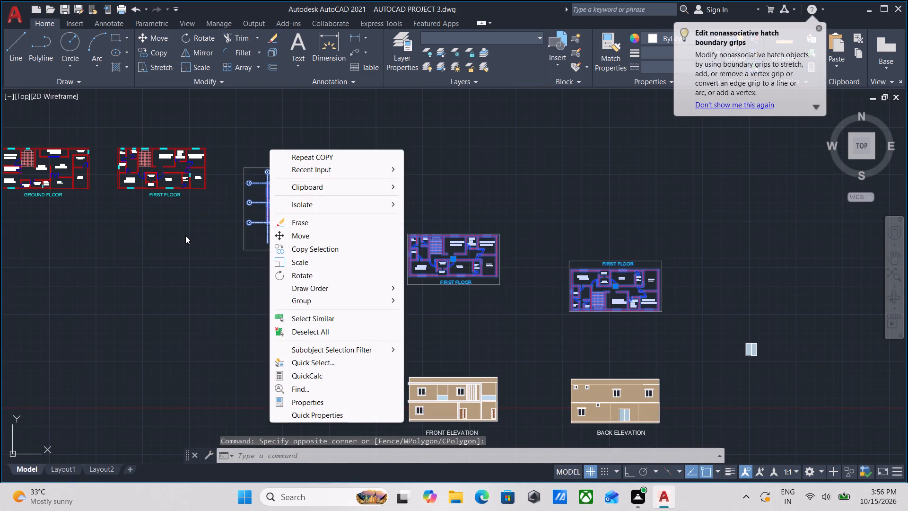
click(310, 223)
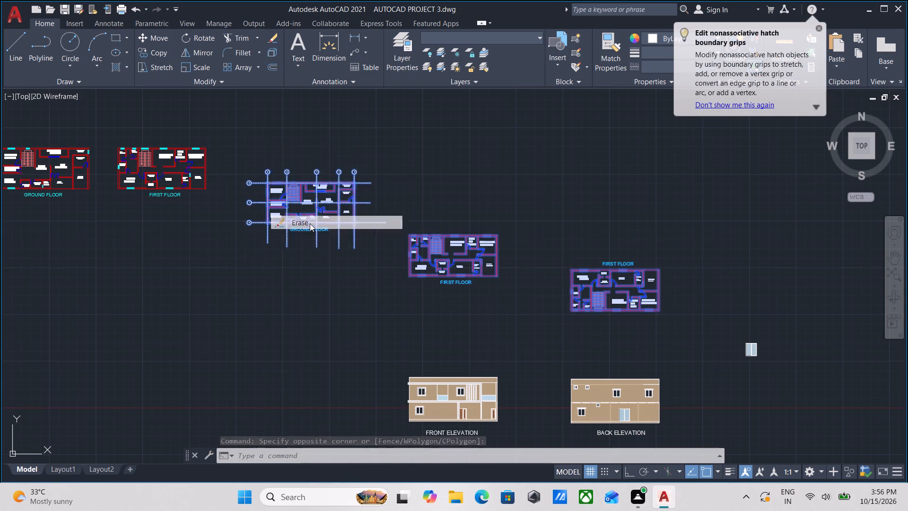
Erase the stray door drawing to the right of the back elevation.
scroll(310, 223, down, 3)
scroll(404, 266, up, 3)
middle_drag(464, 271, 450, 296)
drag(455, 297, 448, 277)
click(420, 226)
right_click(420, 226)
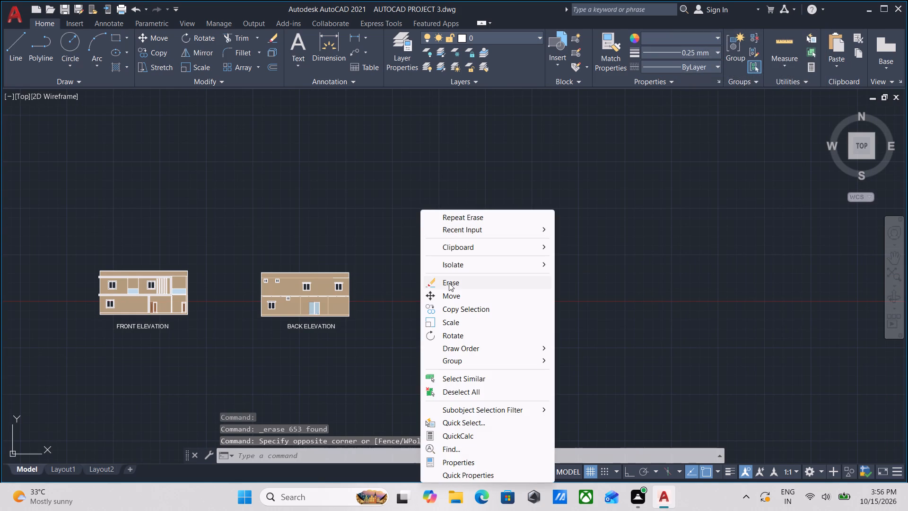
click(449, 283)
Bring the three remaining floor plans into view and turn on Clean Screen.
middle_drag(163, 174, 303, 226)
middle_drag(115, 203, 306, 246)
middle_drag(103, 229, 299, 317)
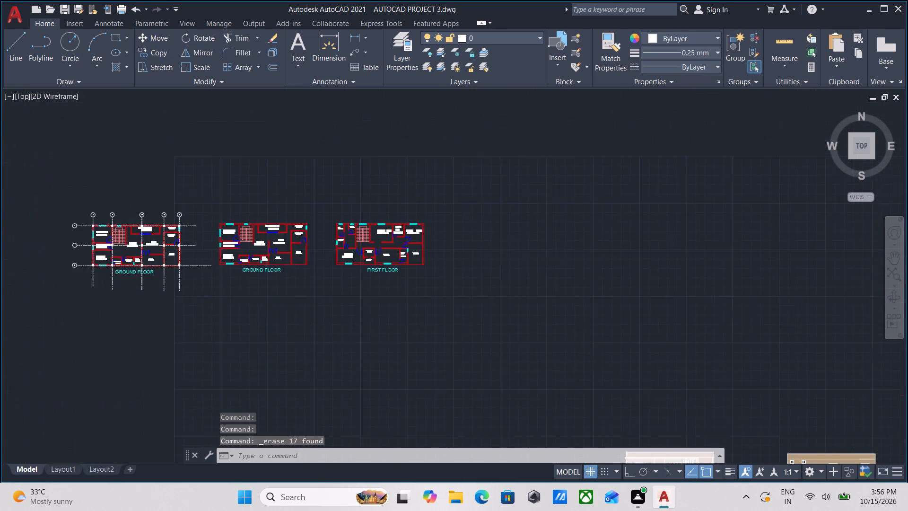
scroll(130, 286, up, 2)
middle_drag(101, 285, 97, 333)
middle_drag(162, 320, 127, 353)
middle_drag(128, 354, 177, 374)
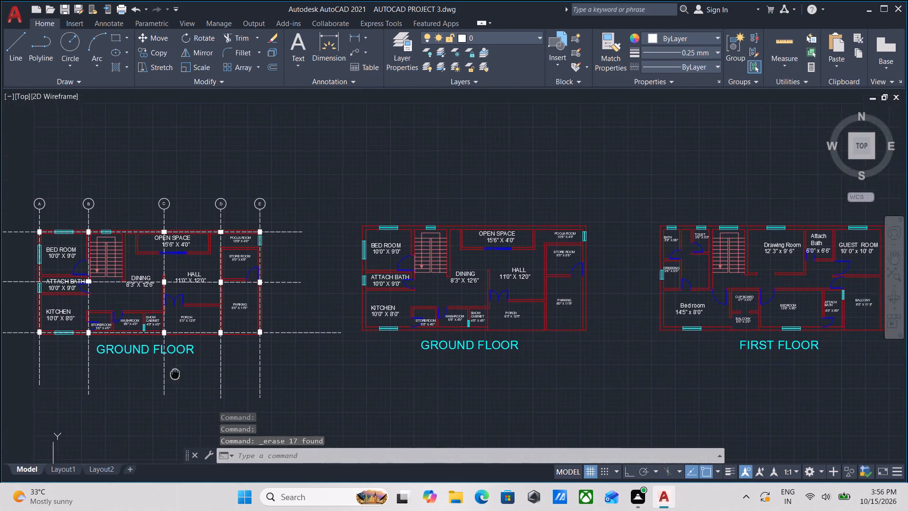
middle_drag(177, 374, 178, 375)
middle_drag(211, 376, 190, 373)
scroll(203, 374, down, 1)
scroll(230, 371, up, 1)
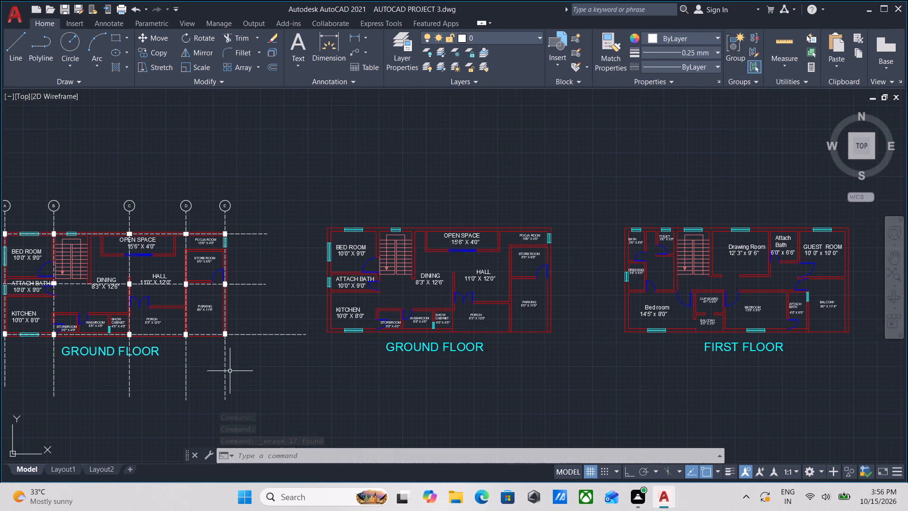
middle_drag(230, 371, 218, 383)
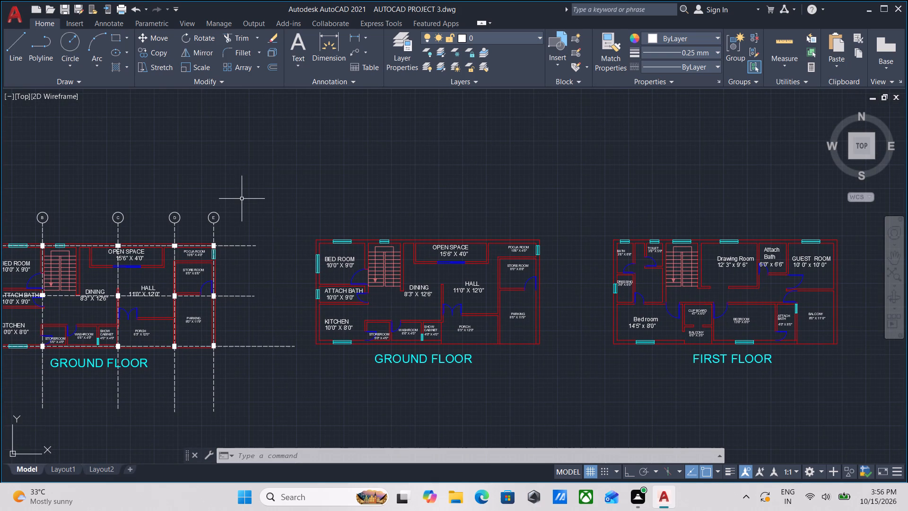
key(ctrl+0)
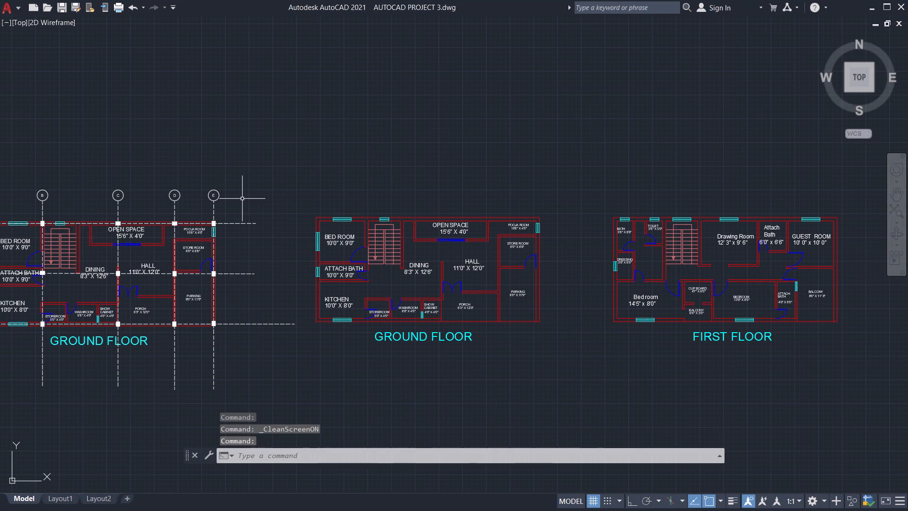
Move the gridded ground floor plan from its lower-right corner to just above the plain ground floor plan.
drag(262, 185, 248, 201)
click(197, 268)
middle_drag(202, 272, 223, 253)
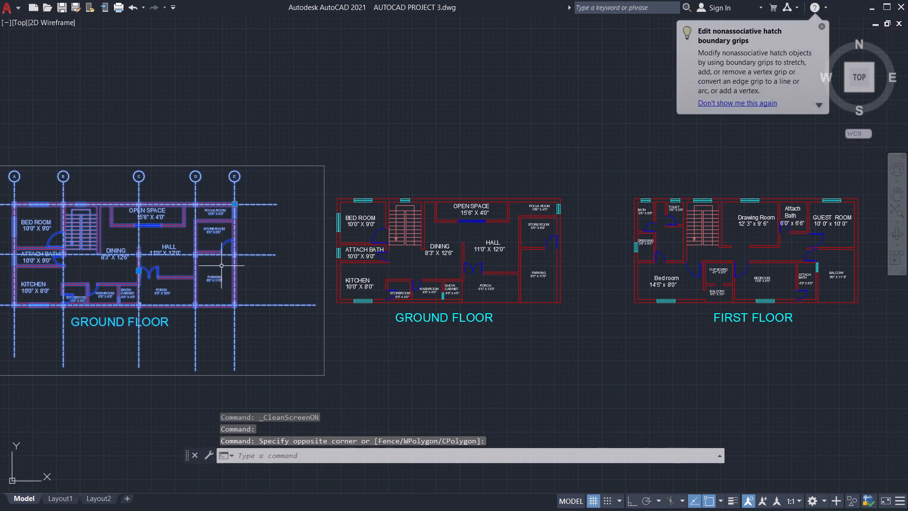
key(m)
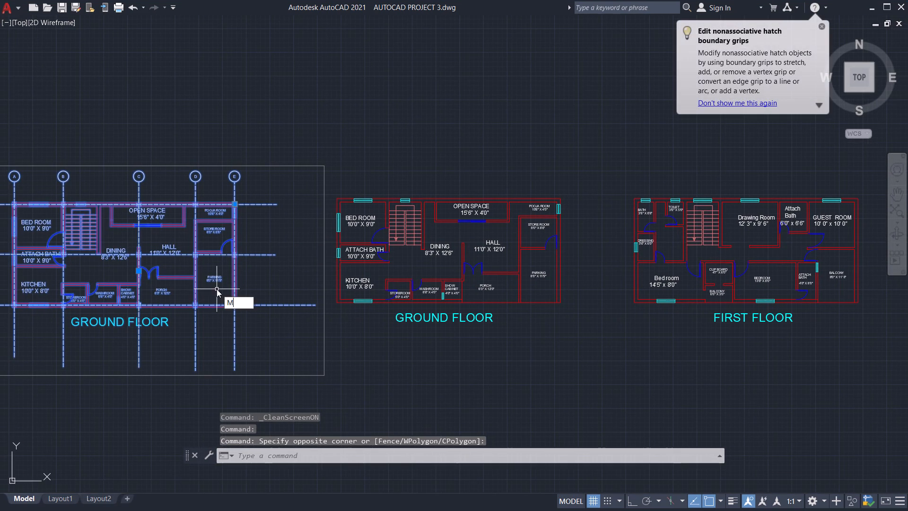
key(Return)
click(238, 308)
middle_drag(285, 242, 244, 298)
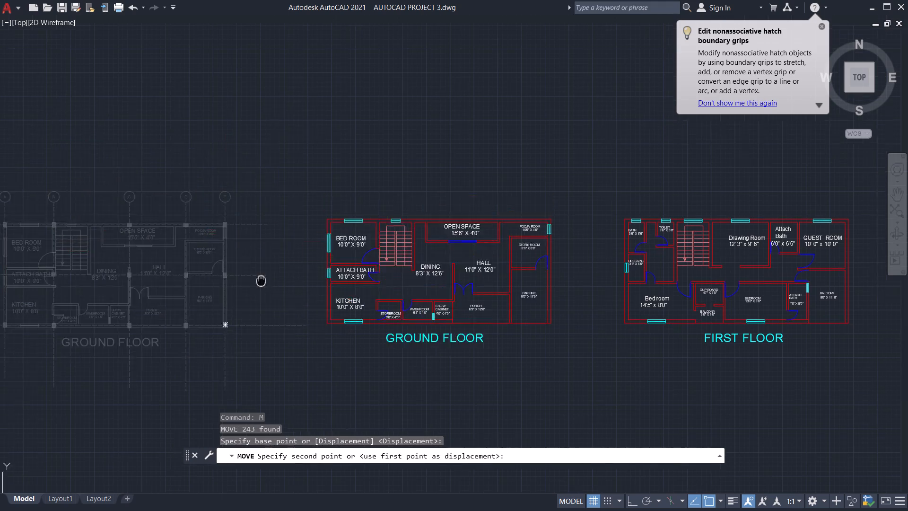
middle_drag(244, 298, 164, 373)
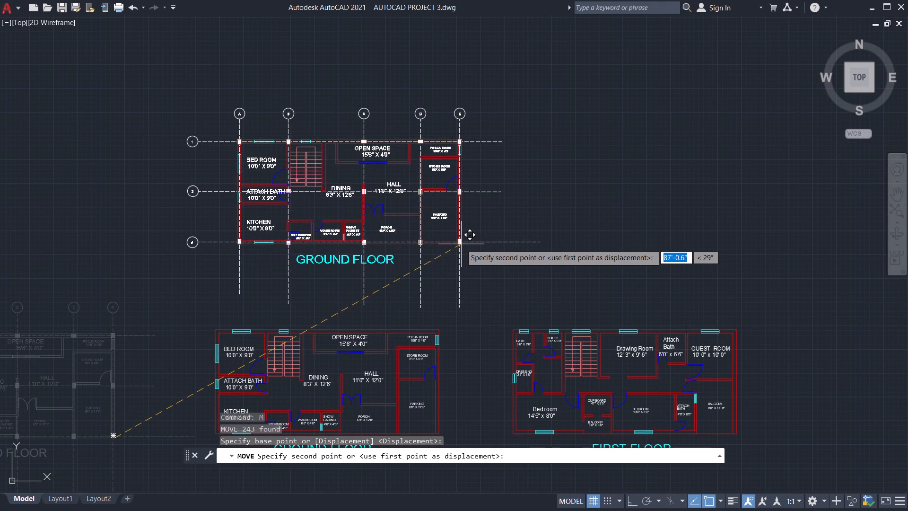
click(453, 246)
Hide the Command Line window.
middle_drag(462, 328, 374, 272)
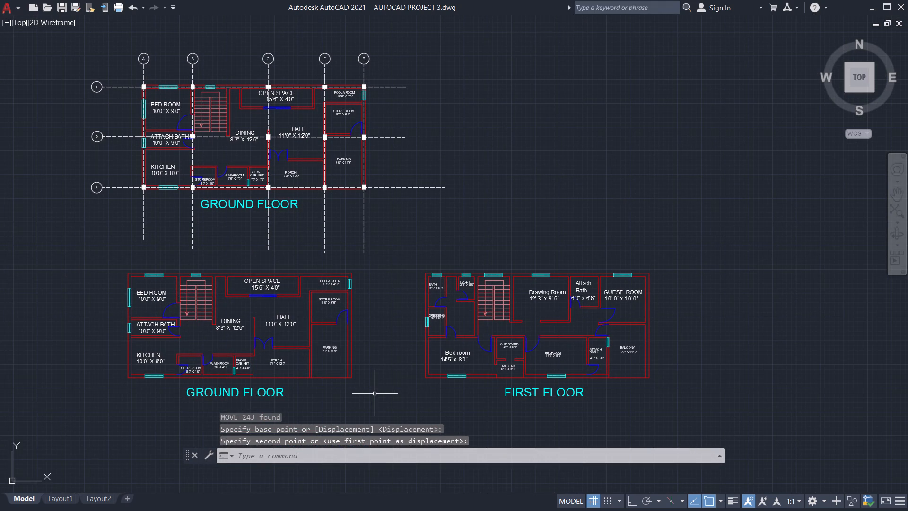
key(ctrl+9)
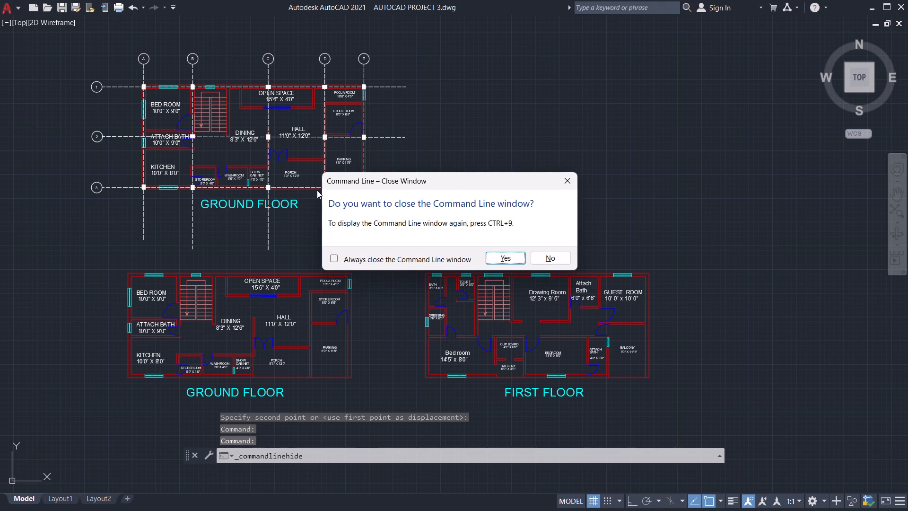
click(503, 252)
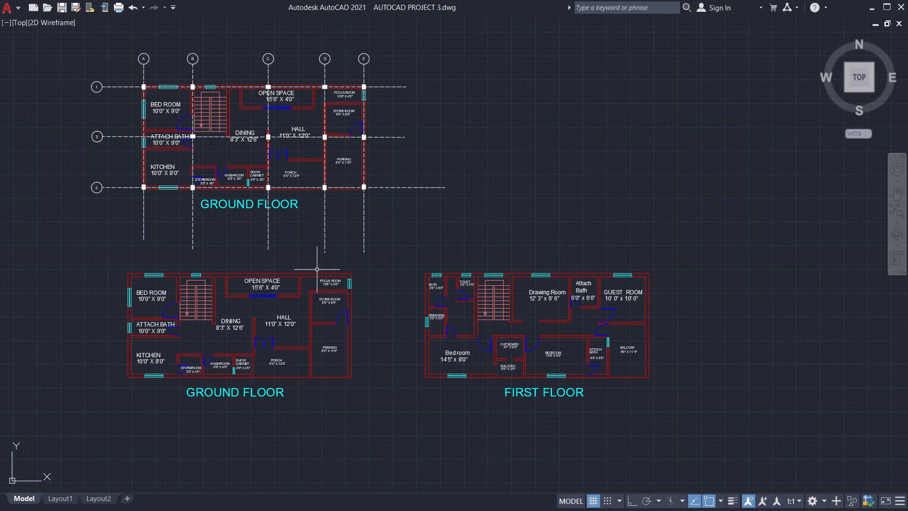
Frame the three floor plans and capture a rectangular screenshot around all of them with their labels.
middle_drag(317, 270, 303, 328)
middle_drag(342, 366, 389, 360)
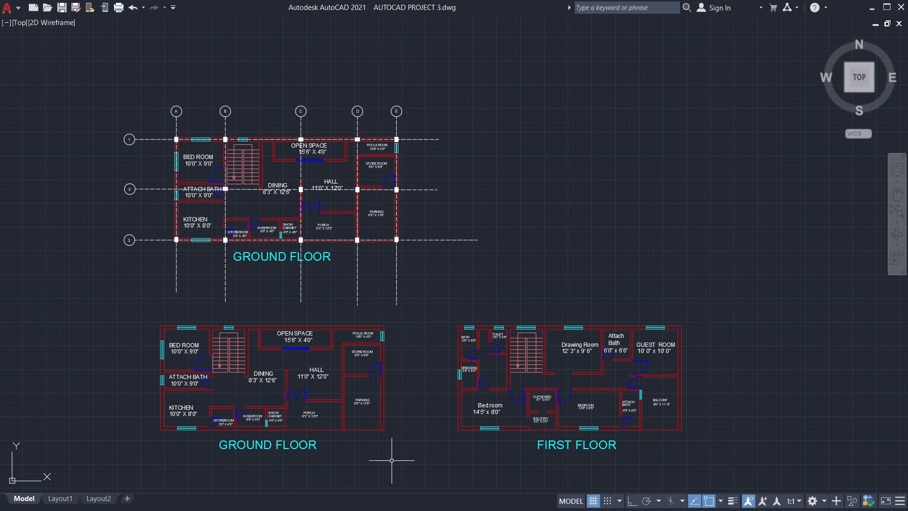
key(shift+super+s)
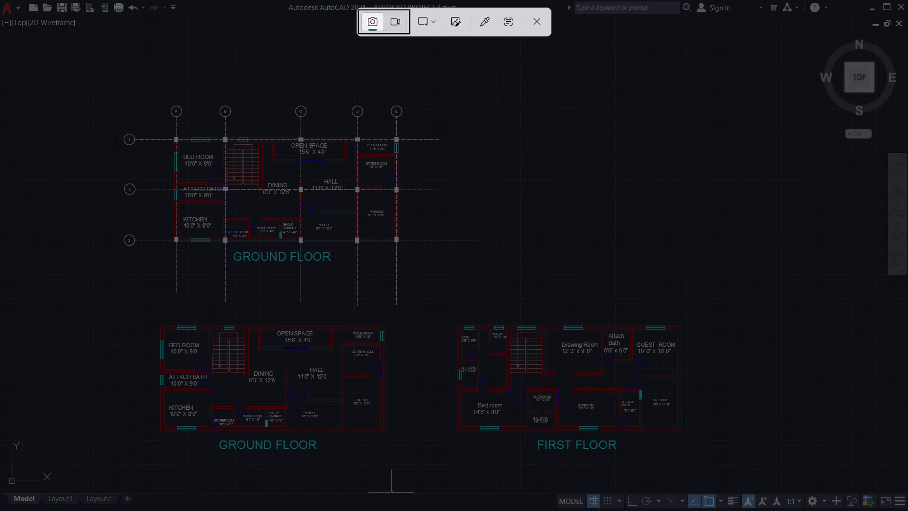
drag(92, 56, 558, 479)
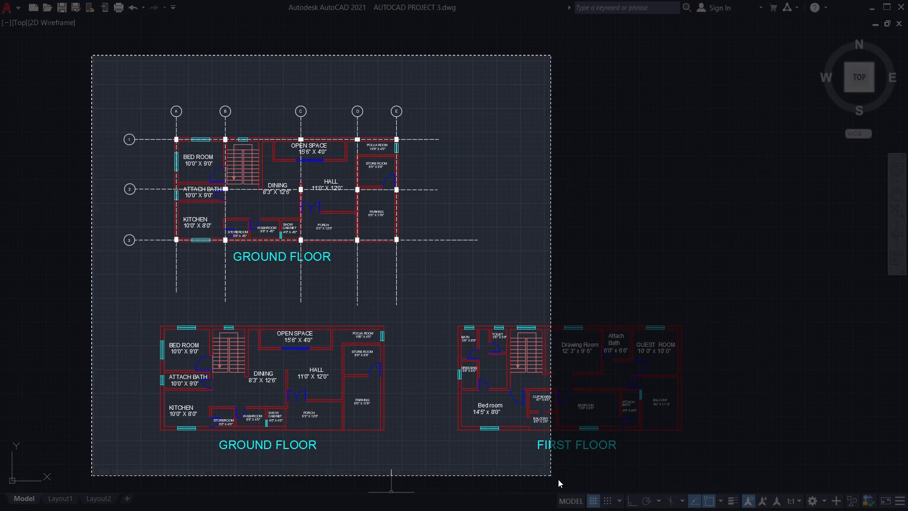
drag(558, 479, 716, 475)
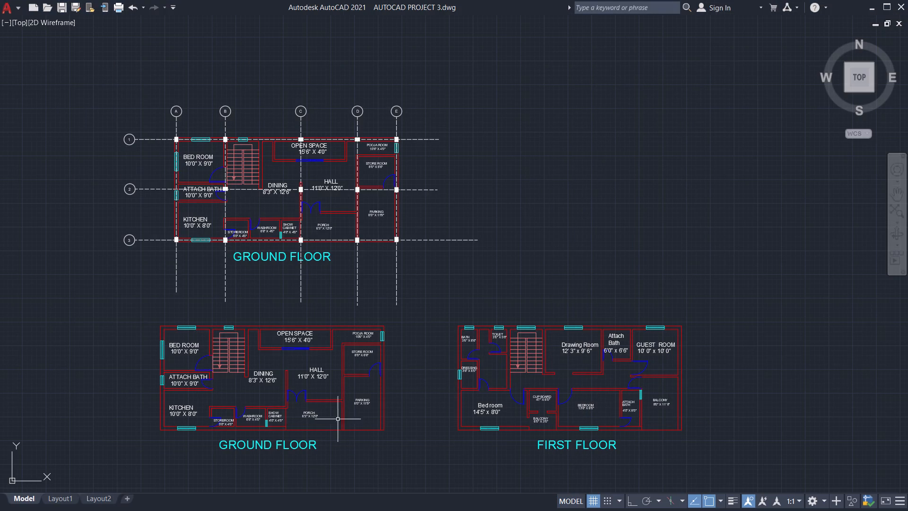
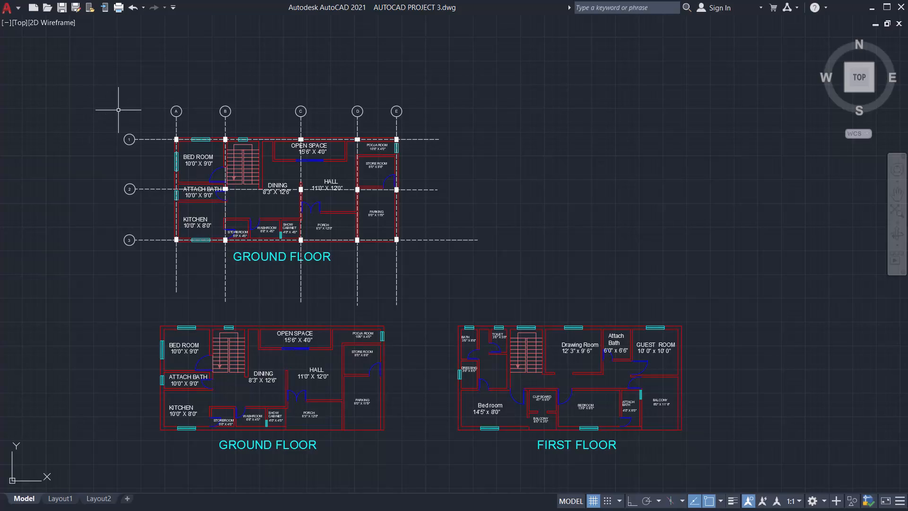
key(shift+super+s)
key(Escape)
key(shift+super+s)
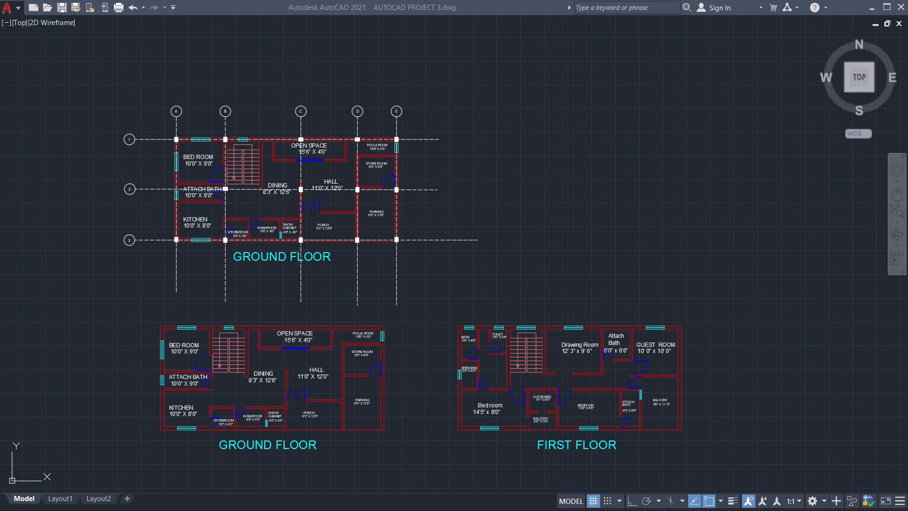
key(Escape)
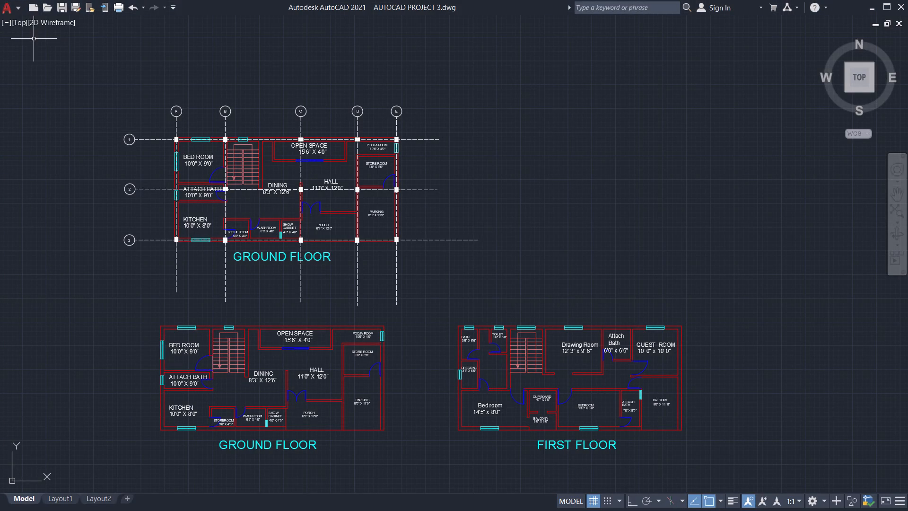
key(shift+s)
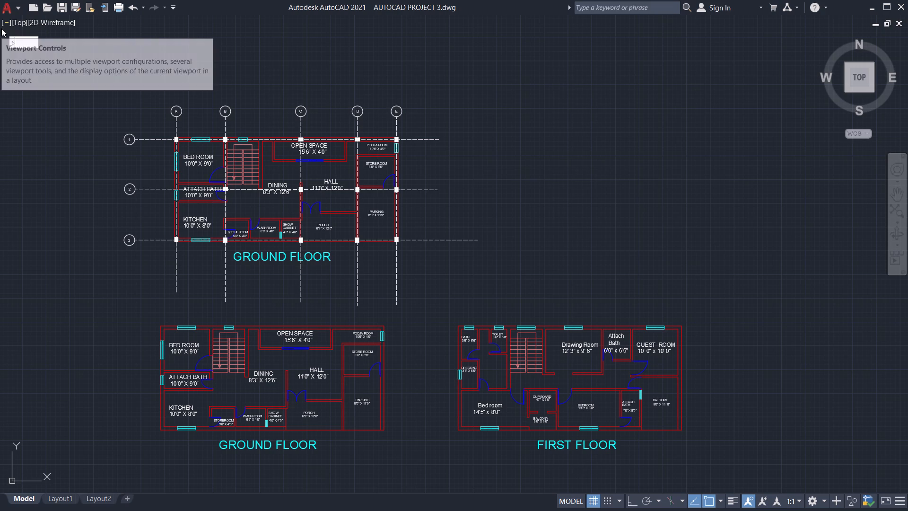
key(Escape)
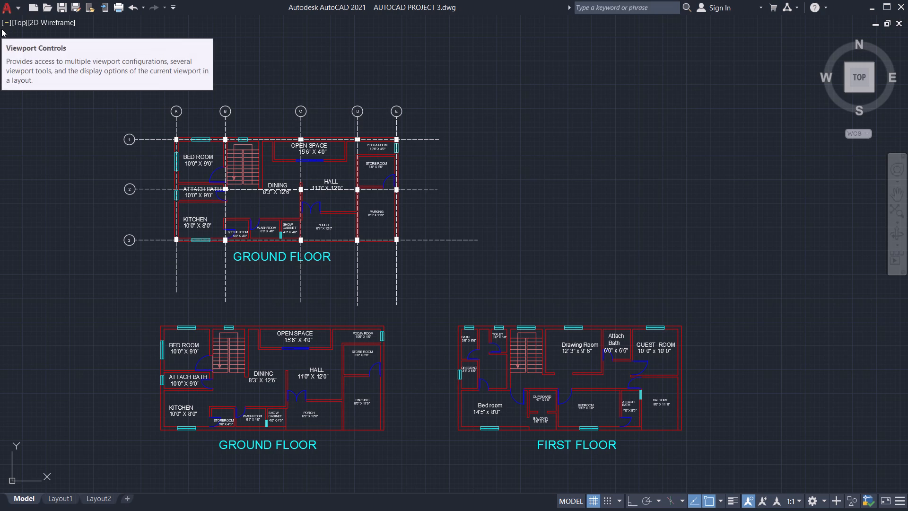
Take a rectangular screen snip covering all three floor plans, from the gridded ground floor plan to the first floor plan.
key(shift+super+s)
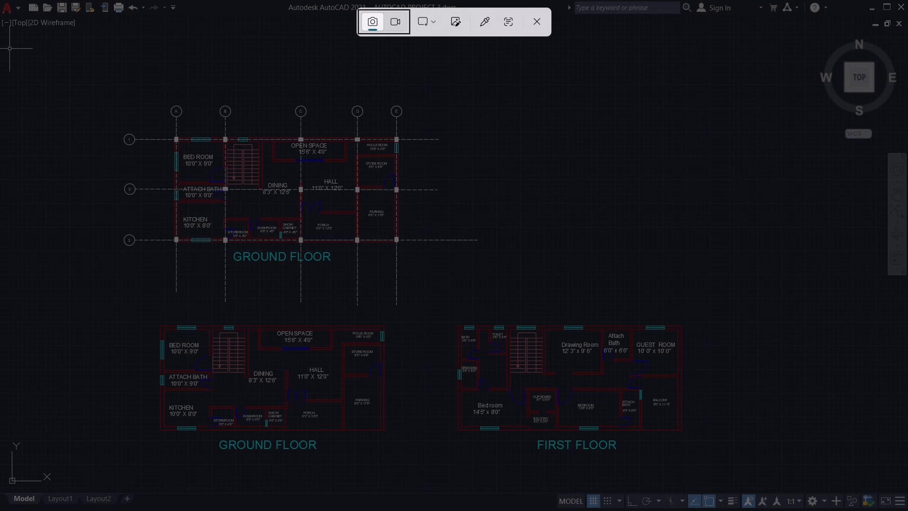
drag(81, 60, 719, 466)
Take a rectangular screen snip of the front and back elevations together with their titles.
scroll(672, 438, down, 3)
middle_drag(657, 417, 199, 204)
middle_drag(454, 314, 421, 304)
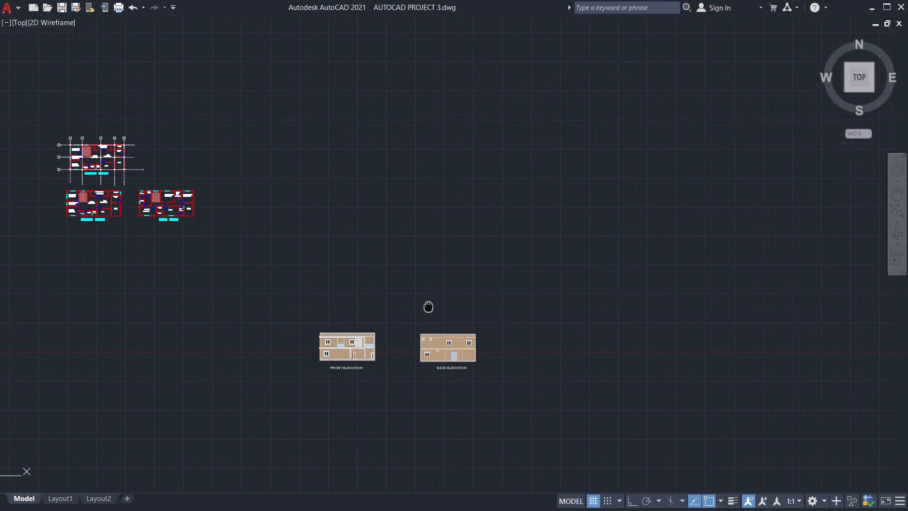
middle_drag(421, 304, 340, 284)
scroll(279, 448, up, 1)
scroll(201, 356, up, 2)
middle_drag(217, 326, 165, 433)
middle_drag(236, 364, 245, 445)
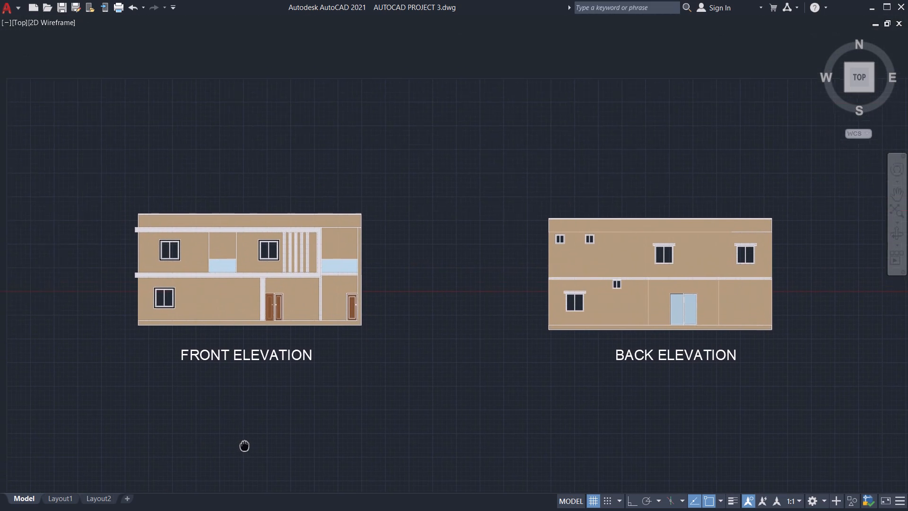
middle_drag(245, 445, 250, 453)
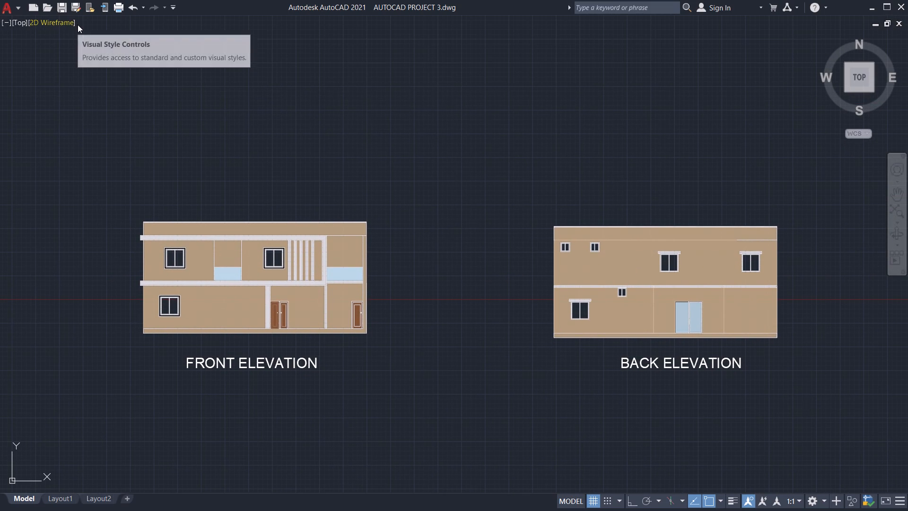
key(shift+super+s)
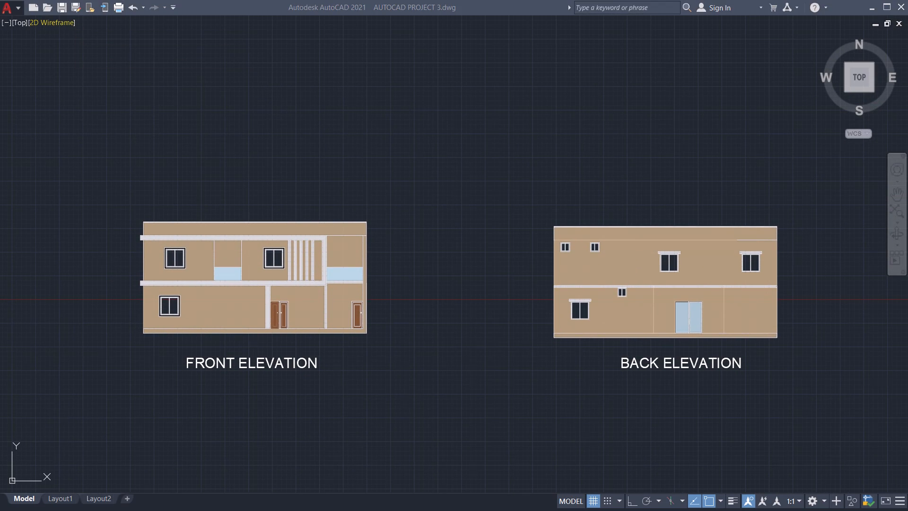
drag(99, 170, 799, 411)
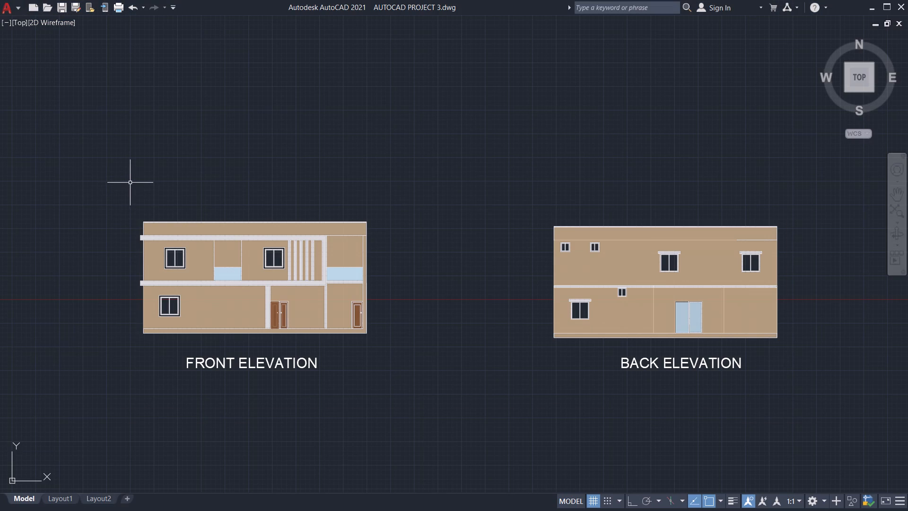
Retake the rectangular screen snip of both elevations, framing the front and back views with their titles.
key(shift+super+s)
drag(106, 140, 757, 388)
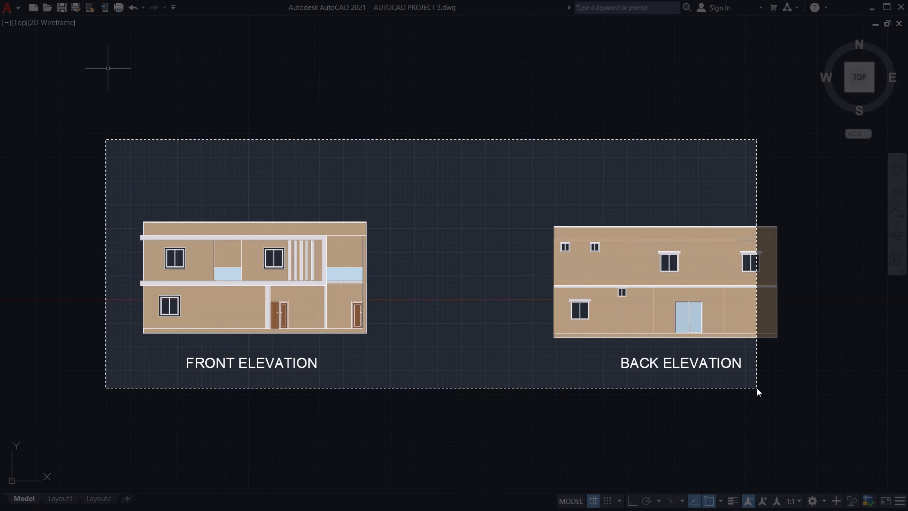
drag(757, 388, 820, 396)
Save the drawing with the floor plans and elevations together in view.
scroll(374, 220, down, 2)
middle_drag(382, 239, 467, 365)
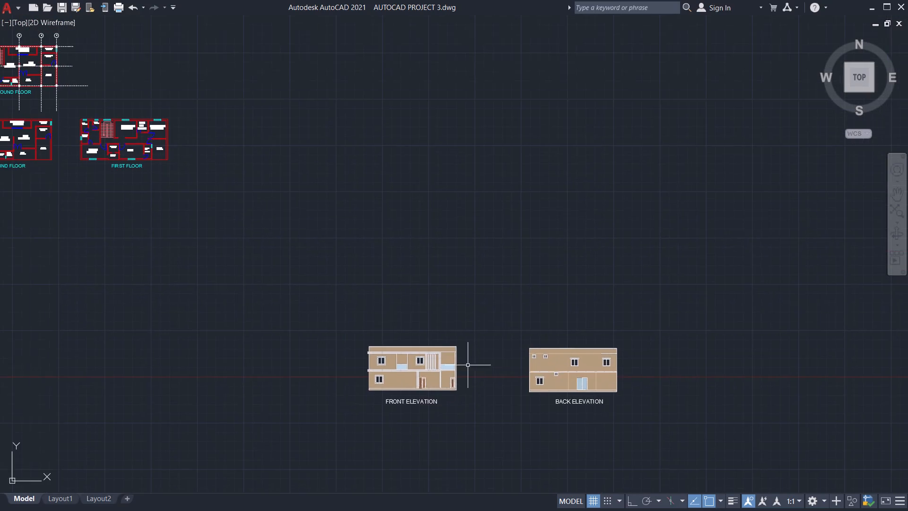
middle_drag(338, 202, 476, 262)
key(ctrl+s)
key(ctrl+s)
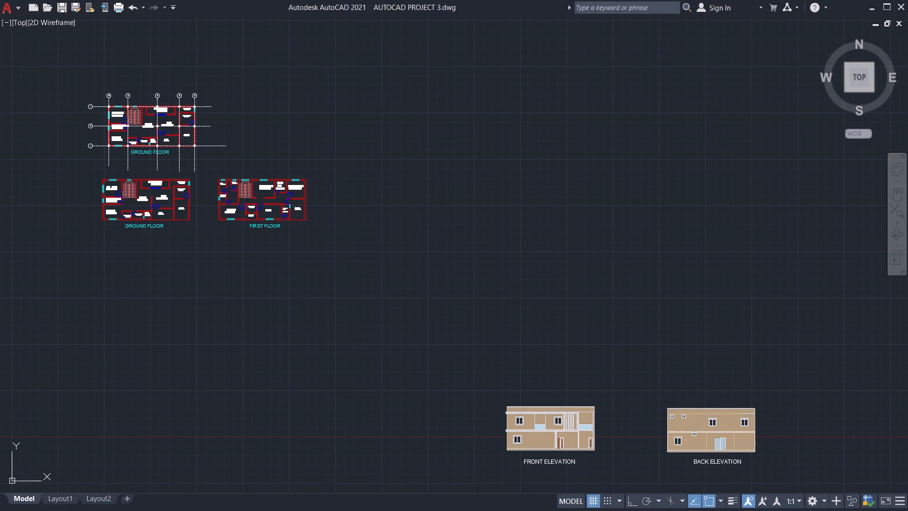
key(ctrl+s)
key(ctrl+s)
key(ctrl+s)
key(ctrl+s)
key(ctrl+s)
key(ctrl+s)
Restore the hidden ribbon with the RIBBON command and bring back the command line.
key(r)
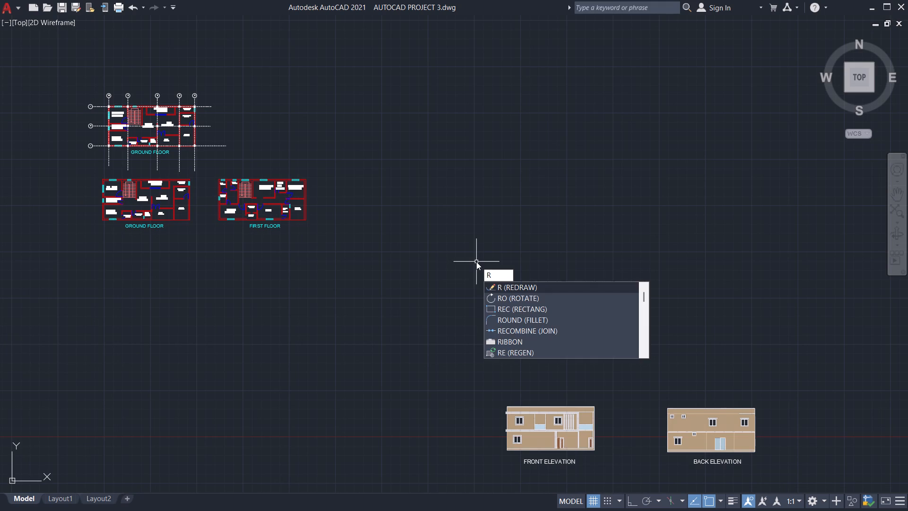
text(IBBO)
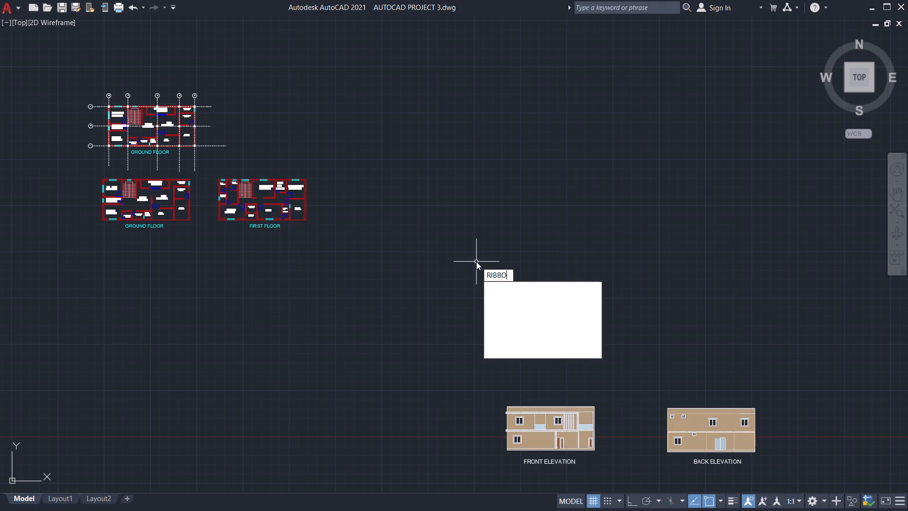
key(n)
key(Return)
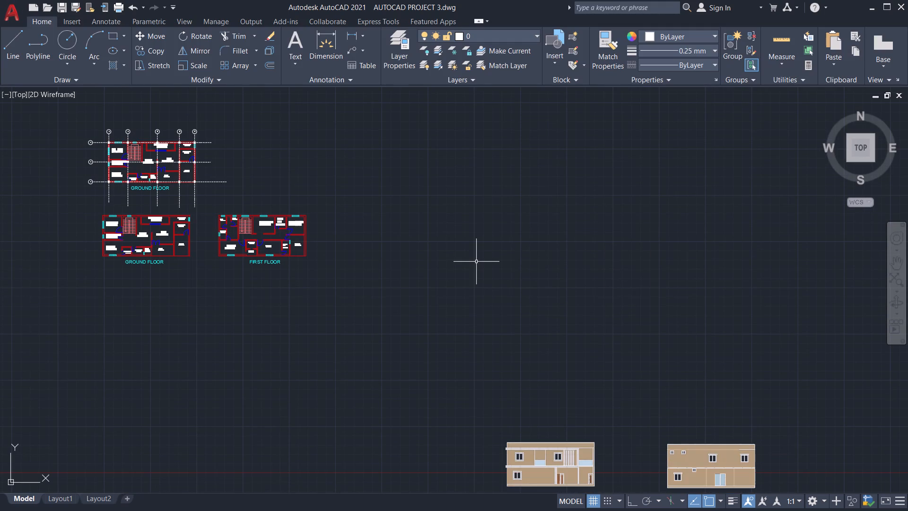
key(ctrl+9)
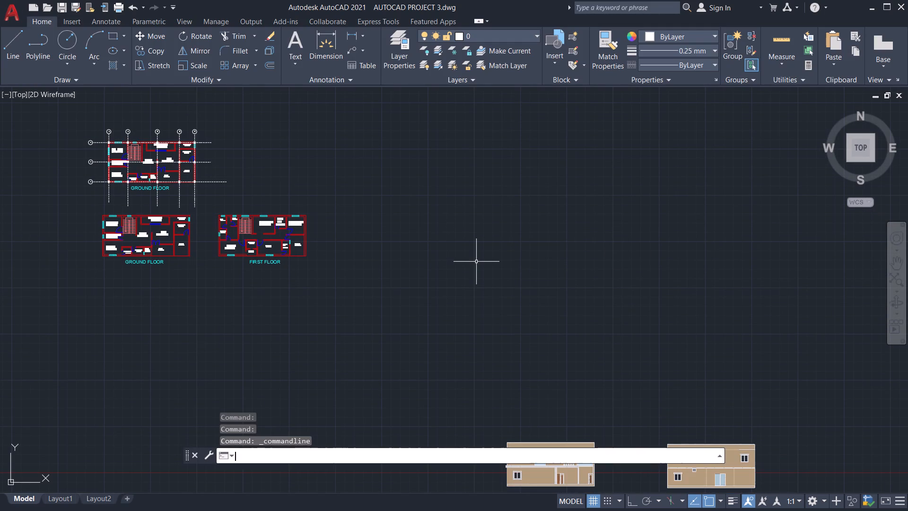
Save the drawing again with the plans, elevations and origin all in view.
scroll(496, 252, down, 2)
middle_drag(496, 252, 450, 276)
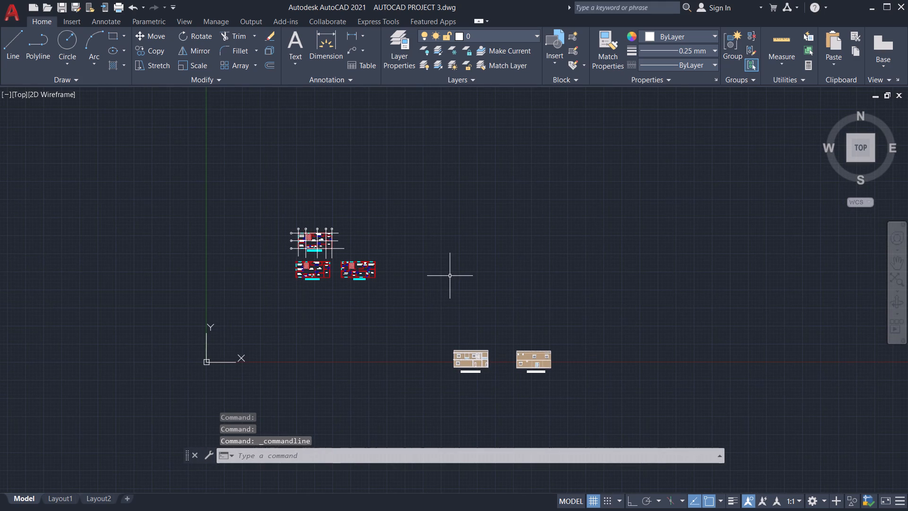
key(ctrl+s)
key(ctrl+s)
key(ctrl+s)
key(ctrl+s)
key(ctrl+s)
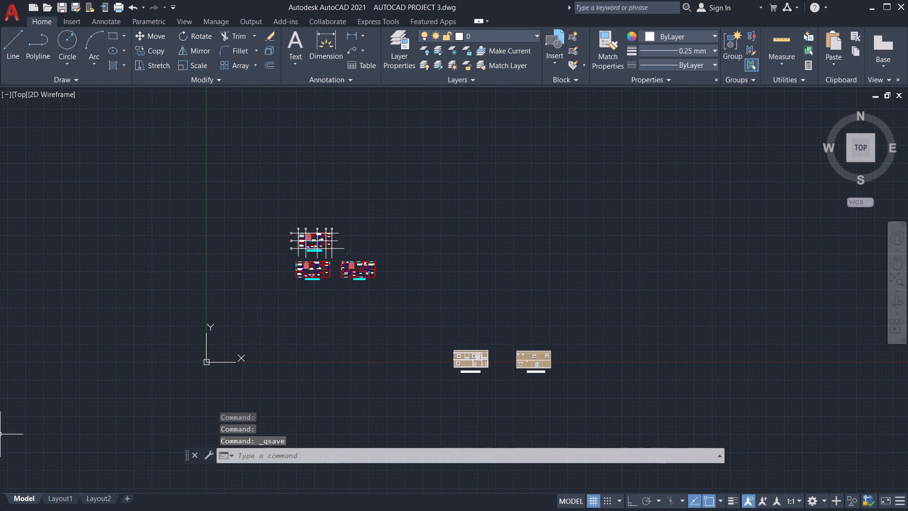
Close AutoCAD.
click(903, 0)
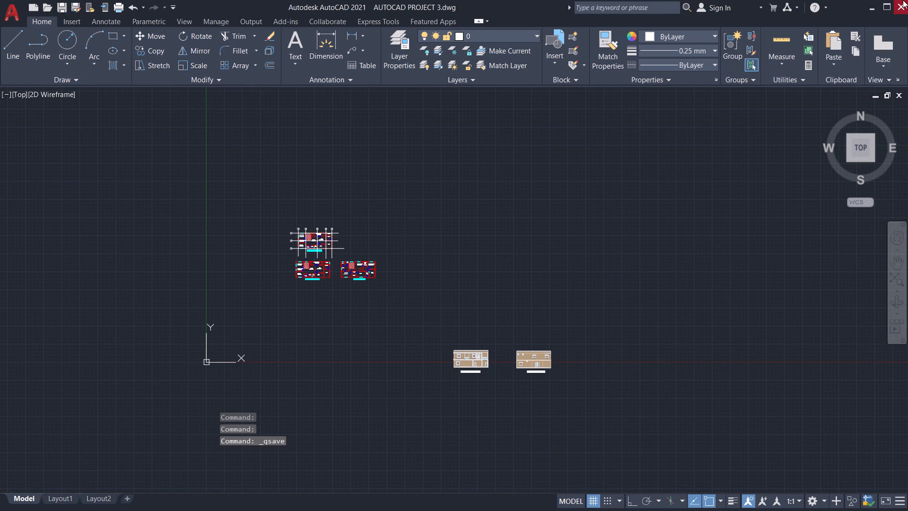